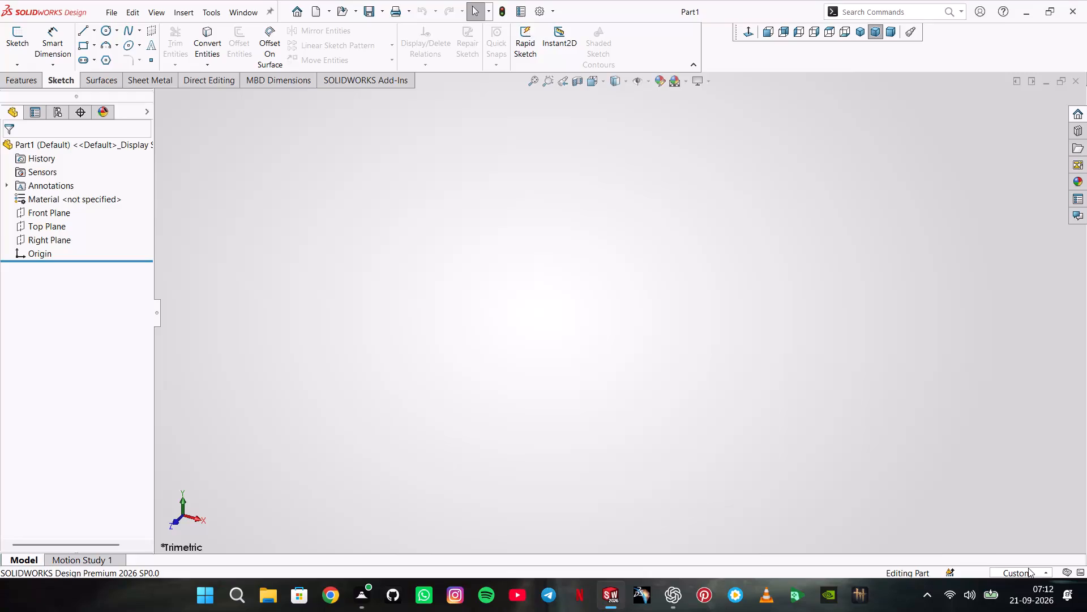
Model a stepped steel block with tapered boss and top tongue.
Set the part's unit system to MMGS.
{"action": "left_click", "coordinate": [998, 503]}
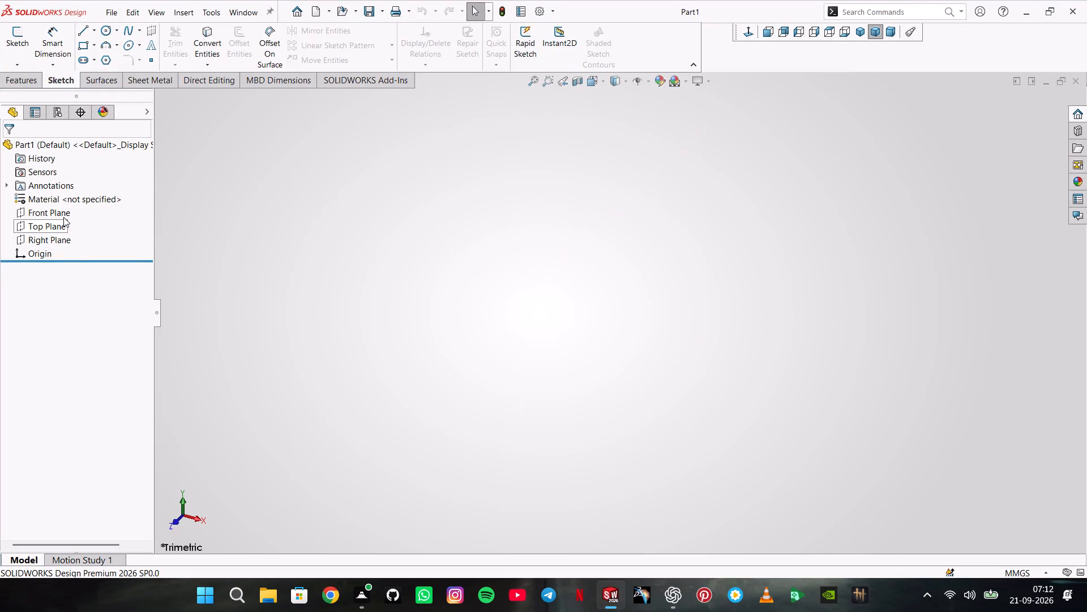
Start a new sketch on the Front Plane.
{"action": "left_click", "coordinate": [63, 217]}
{"action": "left_click", "coordinate": [76, 202]}
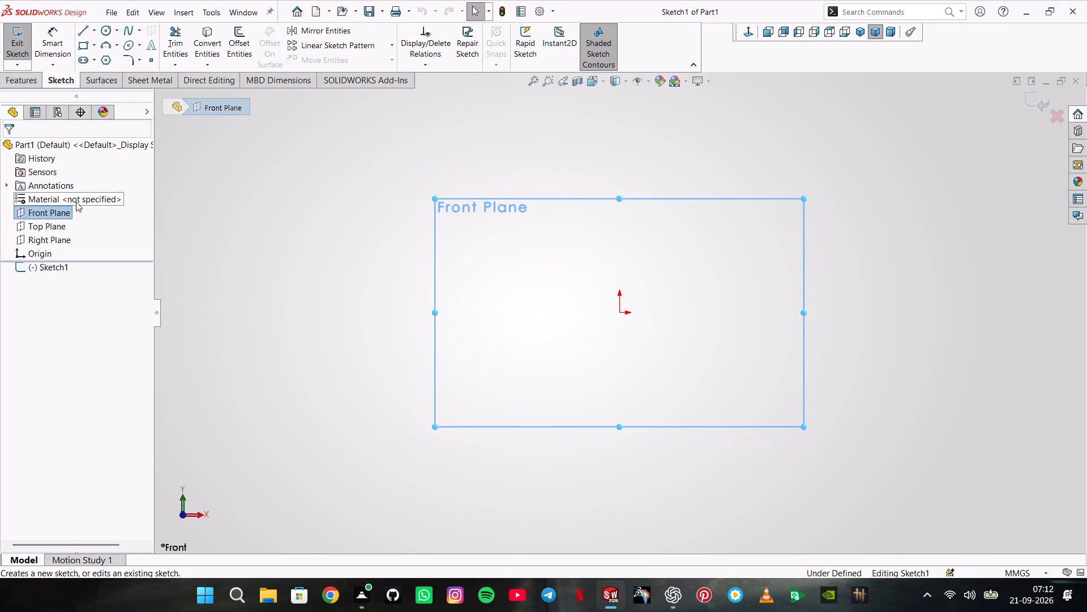
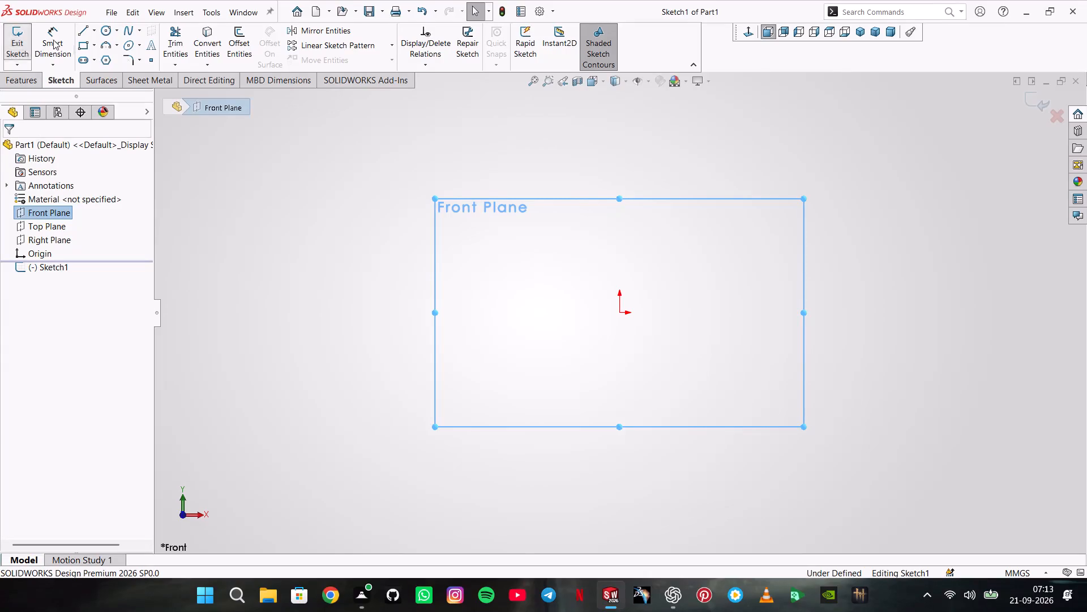
Draw a center rectangle about 183 mm wide, centred on the origin.
{"action": "left_click", "coordinate": [97, 50]}
{"action": "left_click", "coordinate": [121, 73]}
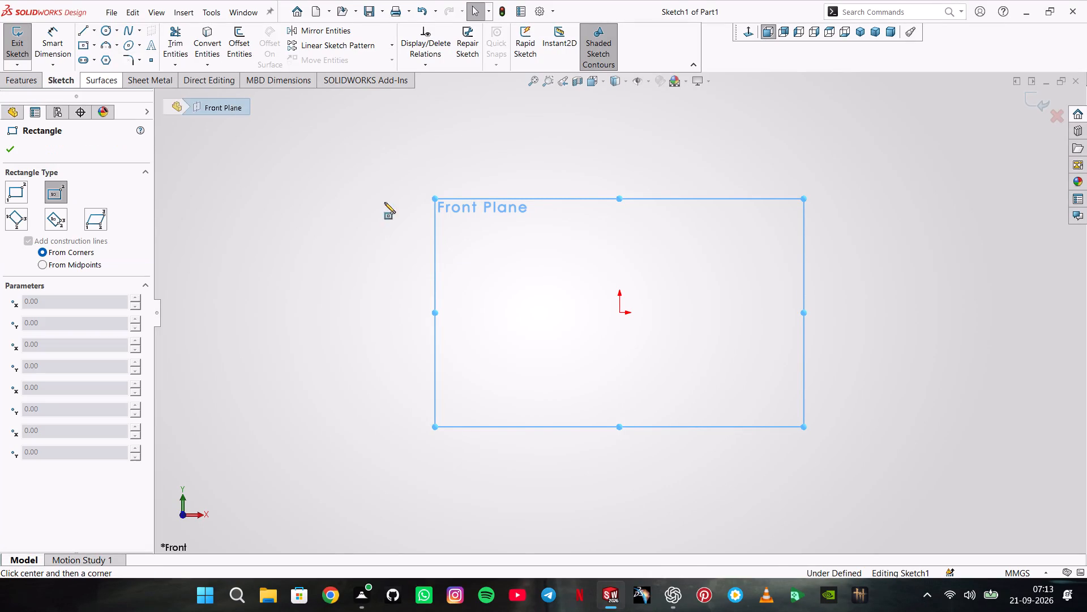
{"action": "left_click", "coordinate": [621, 313]}
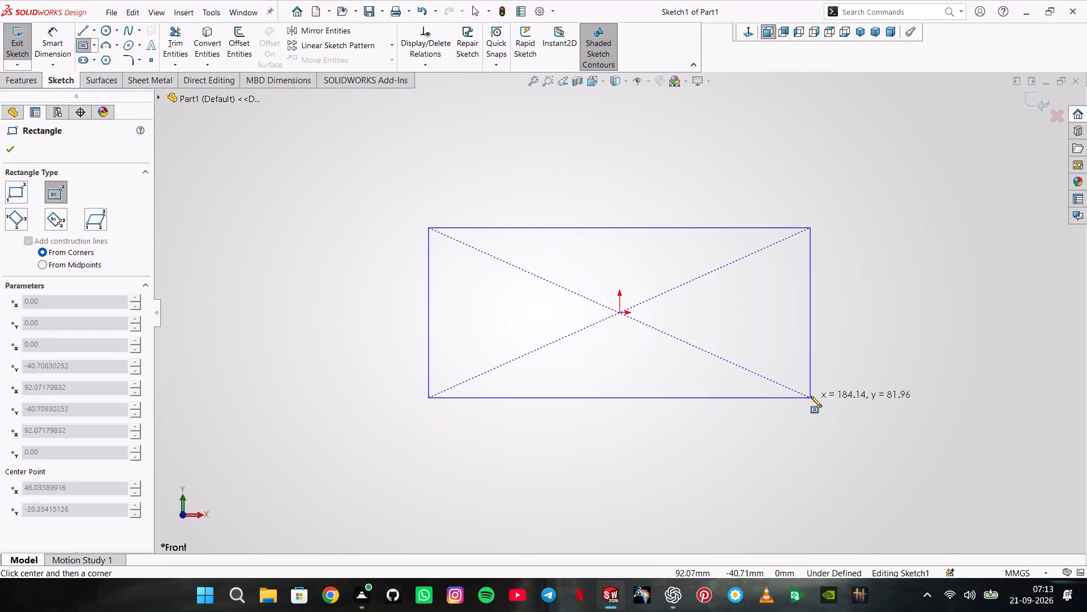
{"action": "left_click", "coordinate": [808, 395]}
Dimension the center rectangle to 90 mm wide and 70 mm high.
{"action": "left_click", "coordinate": [44, 54]}
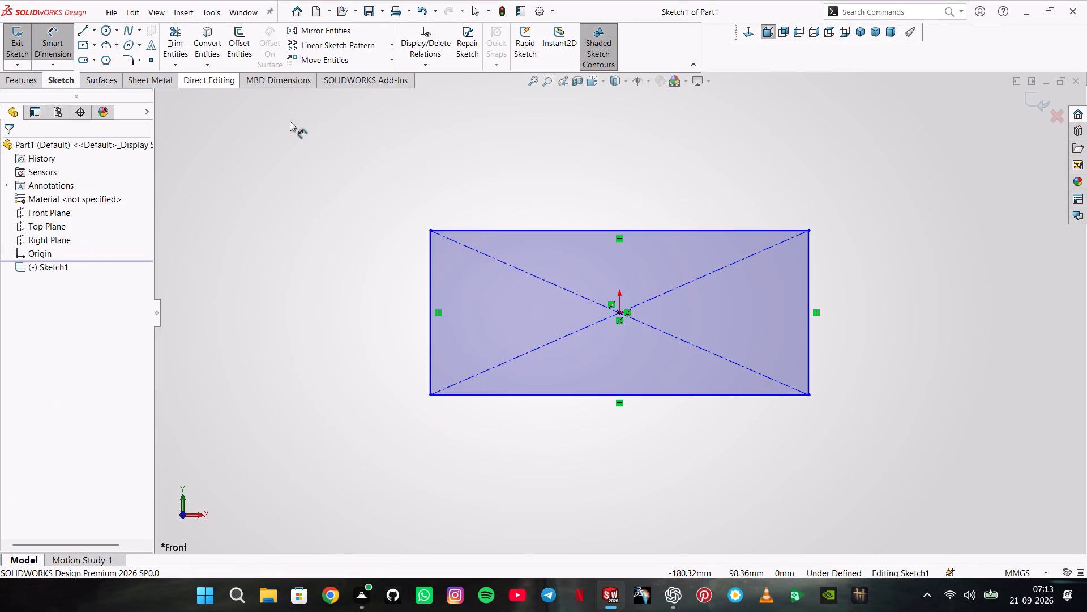
{"action": "left_click", "coordinate": [519, 227]}
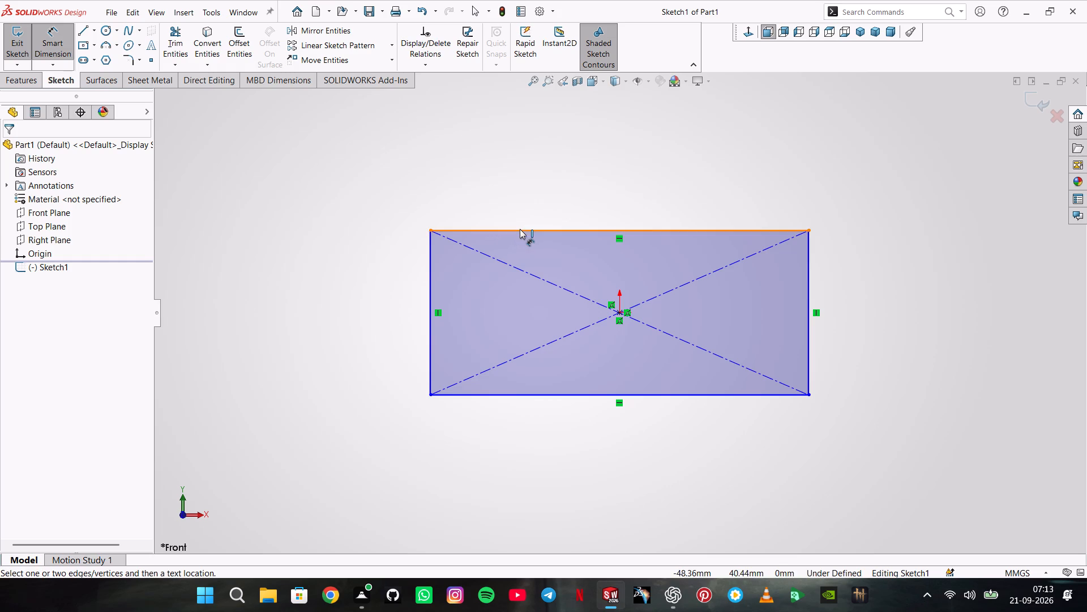
{"action": "left_click", "coordinate": [520, 229]}
{"action": "left_click", "coordinate": [523, 186]}
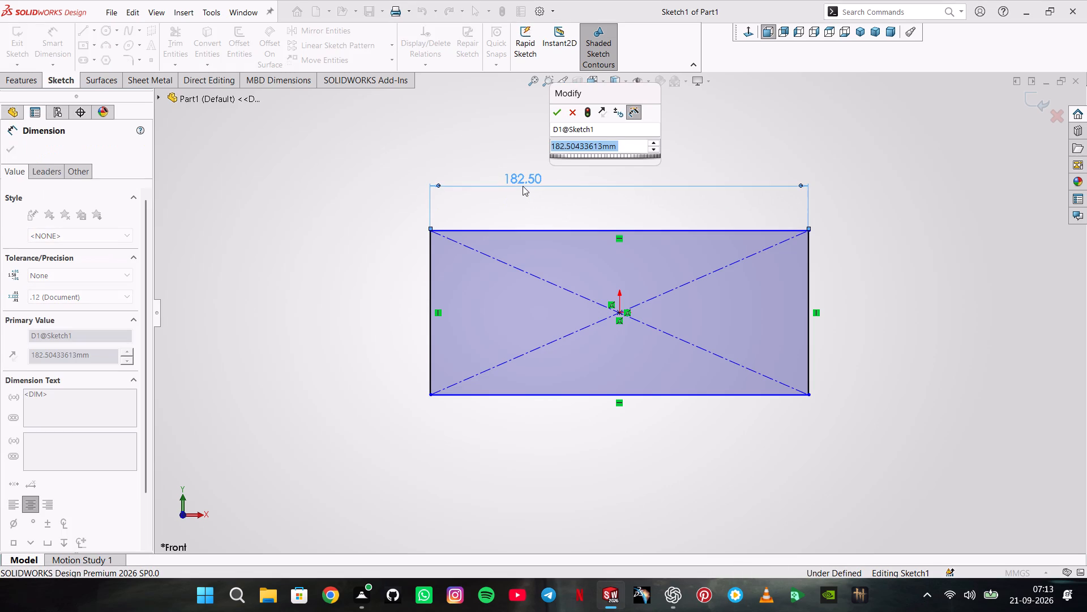
{"action": "type", "text": "90"}
{"action": "key", "text": "Return"}
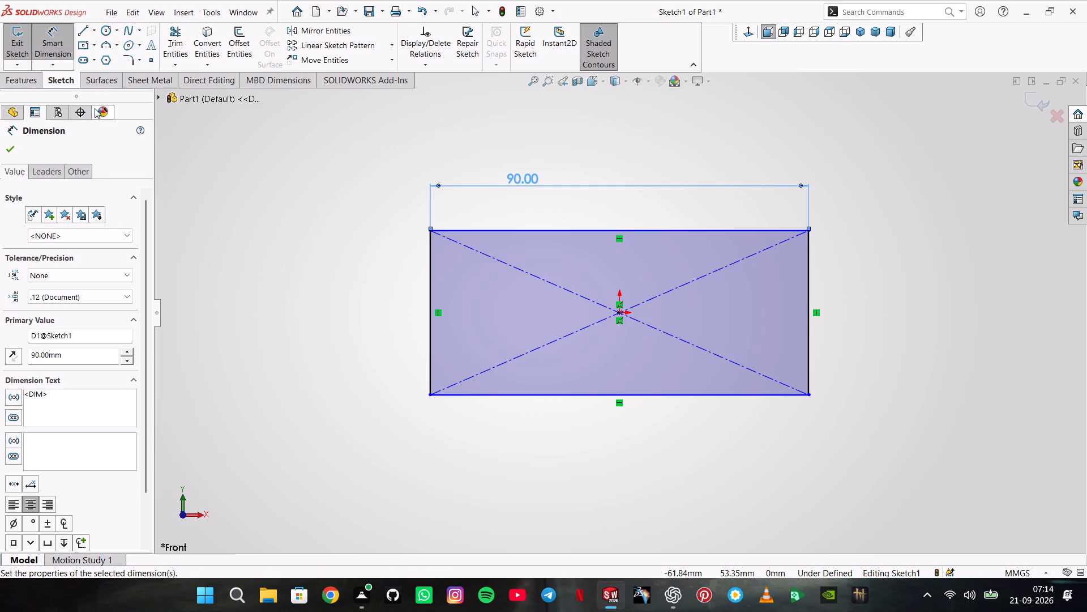
{"action": "left_click", "coordinate": [6, 150]}
{"action": "left_click", "coordinate": [60, 47]}
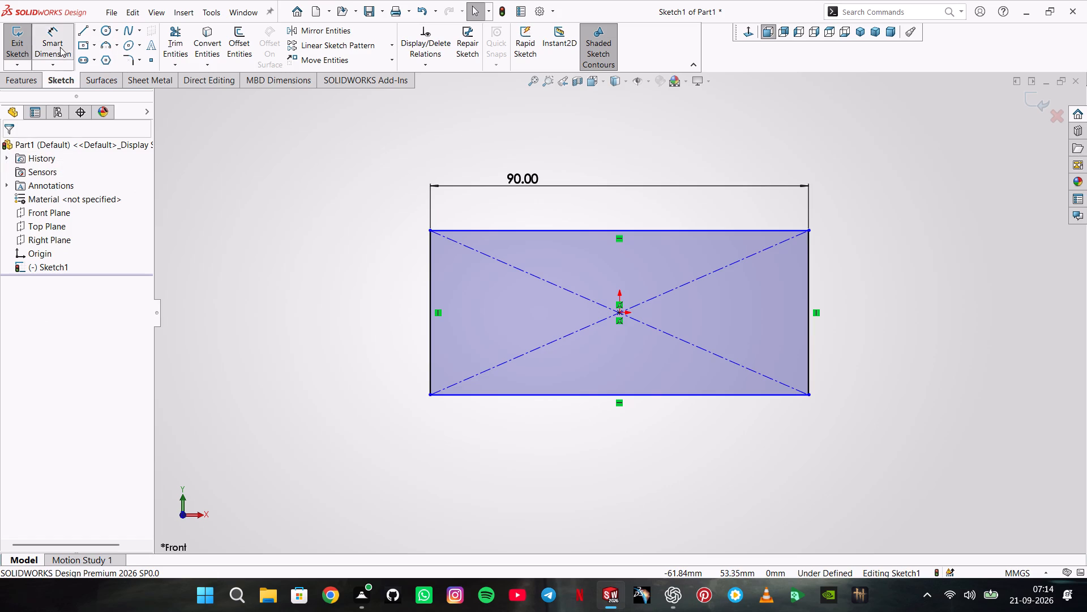
{"action": "left_click", "coordinate": [432, 279]}
{"action": "left_click", "coordinate": [366, 272]}
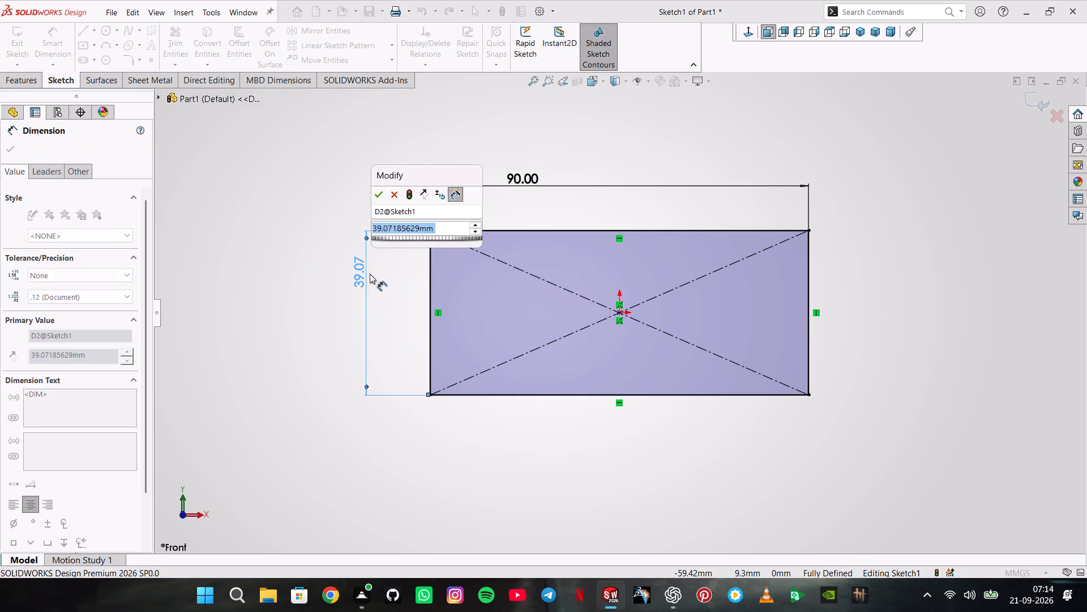
{"action": "type", "text": "70"}
{"action": "key", "text": "Return"}
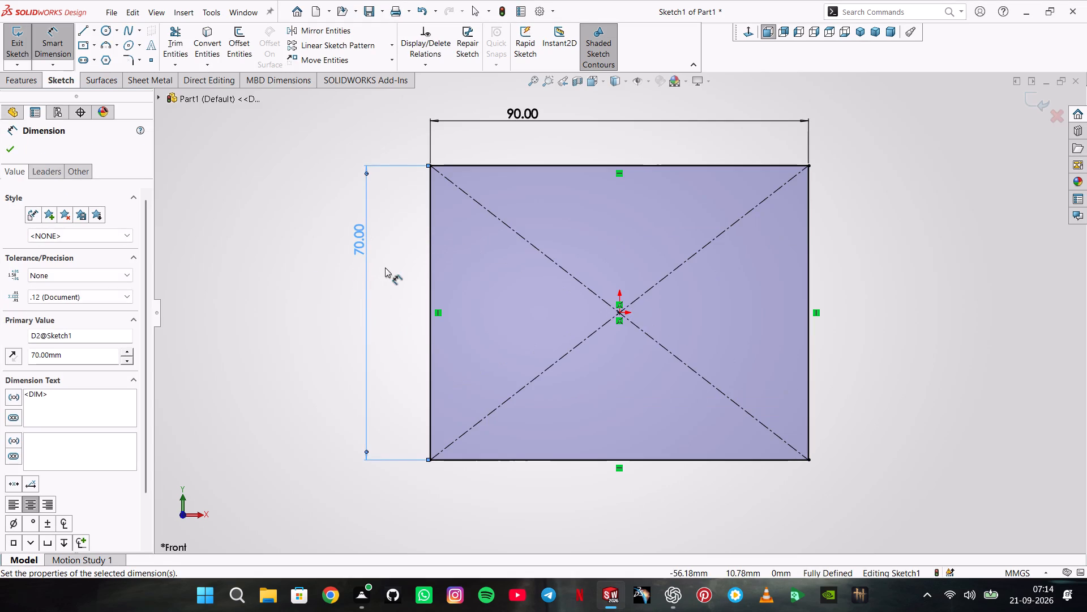
Draw two corner rectangles across the large rectangle's vertical sides, about 12 x 31 mm on the left and 17 x 32 mm on the right.
{"action": "left_click", "coordinate": [94, 46]}
{"action": "left_click", "coordinate": [108, 62]}
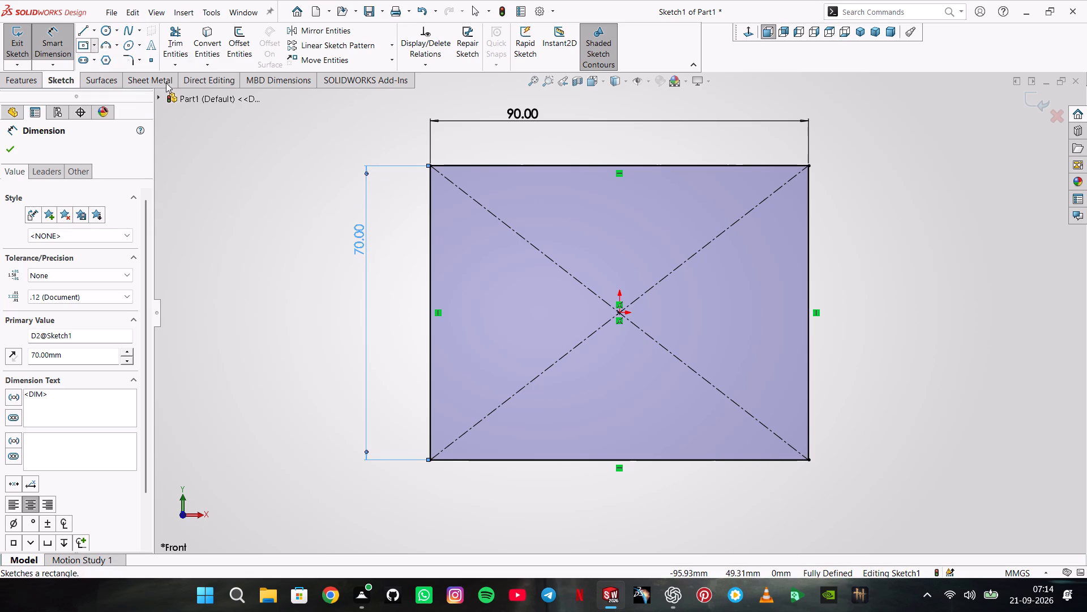
{"action": "left_click", "coordinate": [387, 244]}
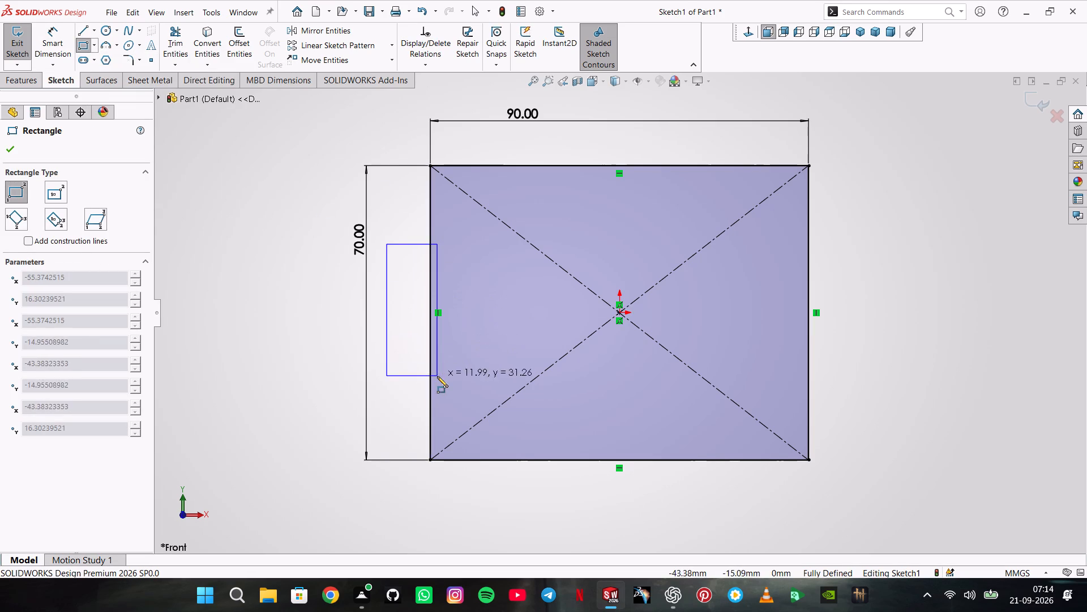
{"action": "left_click", "coordinate": [437, 376]}
{"action": "left_click", "coordinate": [857, 240]}
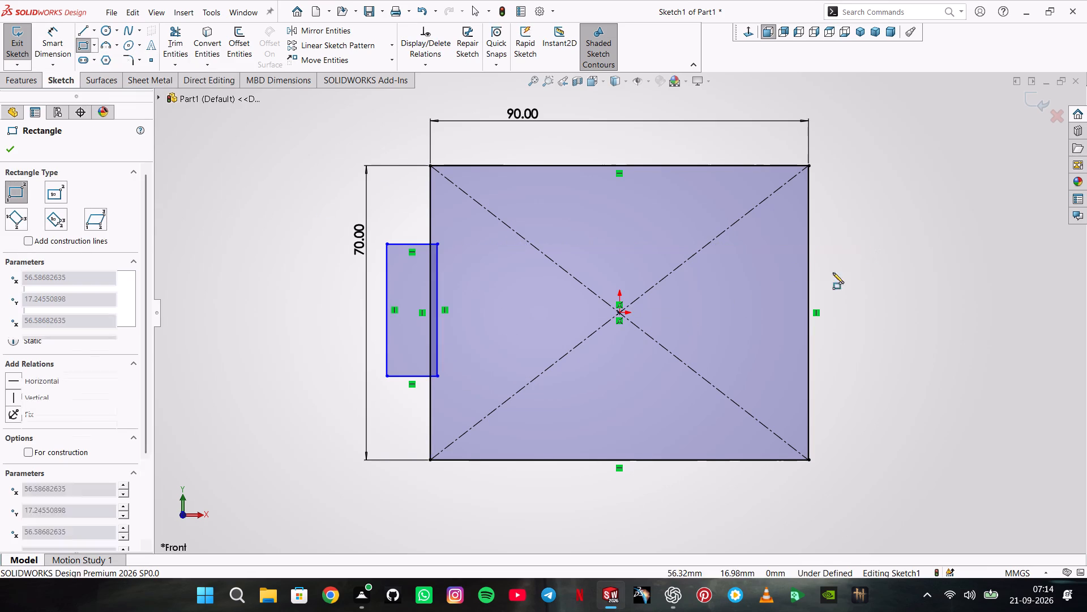
{"action": "left_click", "coordinate": [788, 377]}
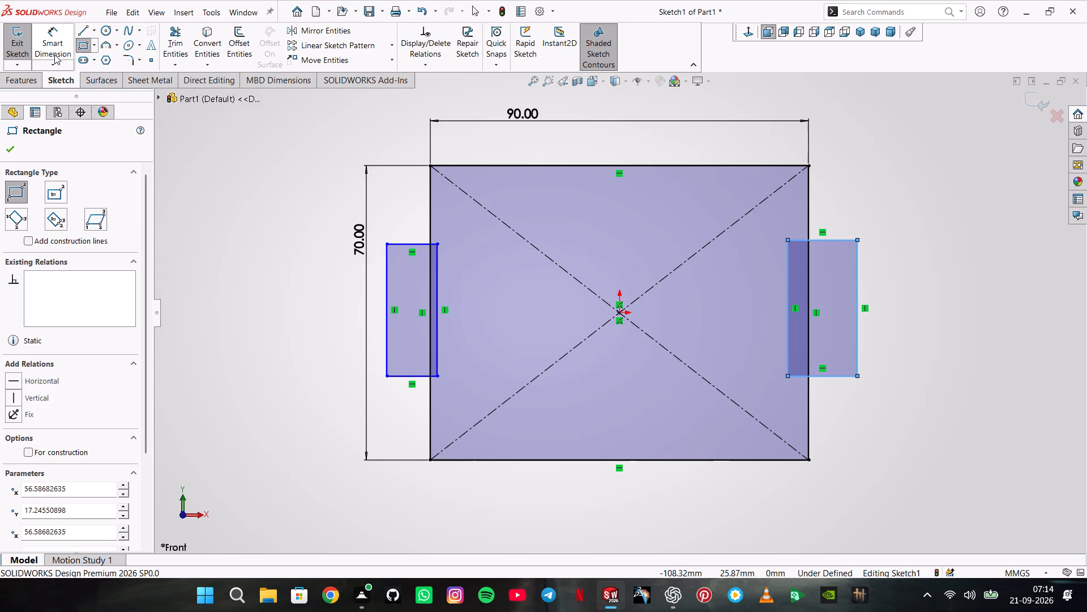
Dimension the left small rectangle to 30 mm high and 5 mm wide.
{"action": "left_click", "coordinate": [54, 54]}
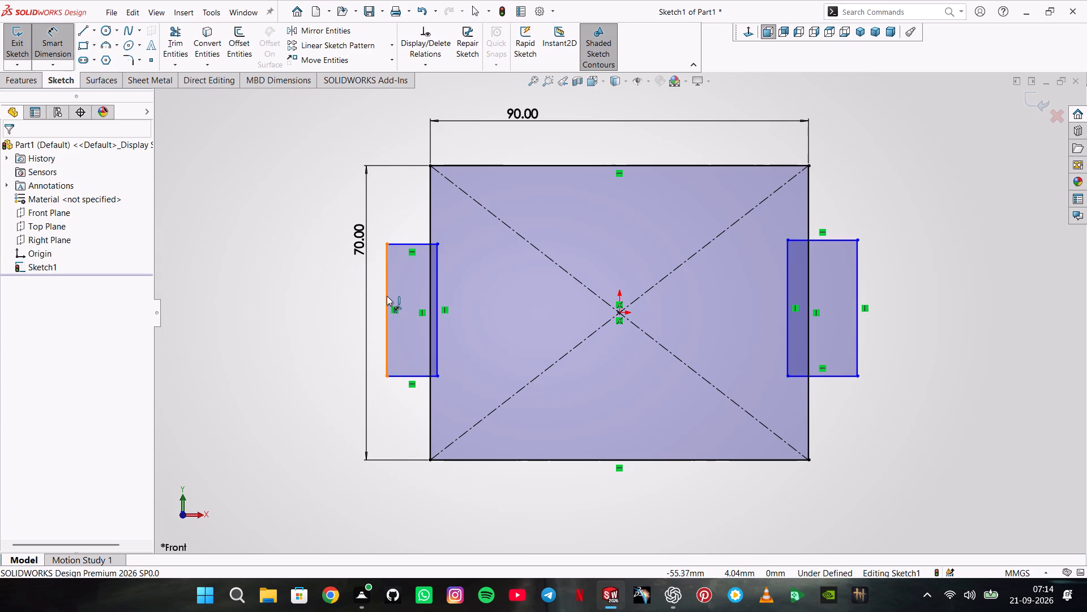
{"action": "left_click", "coordinate": [387, 296]}
{"action": "left_click", "coordinate": [321, 300]}
{"action": "type", "text": "30"}
{"action": "key", "text": "Return"}
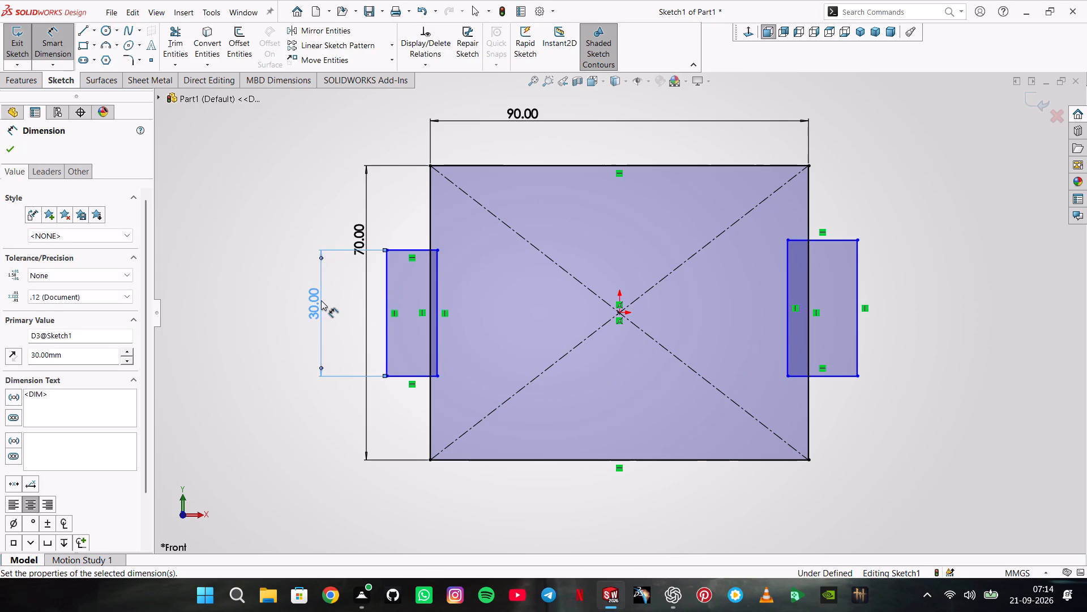
{"action": "left_click", "coordinate": [403, 377]}
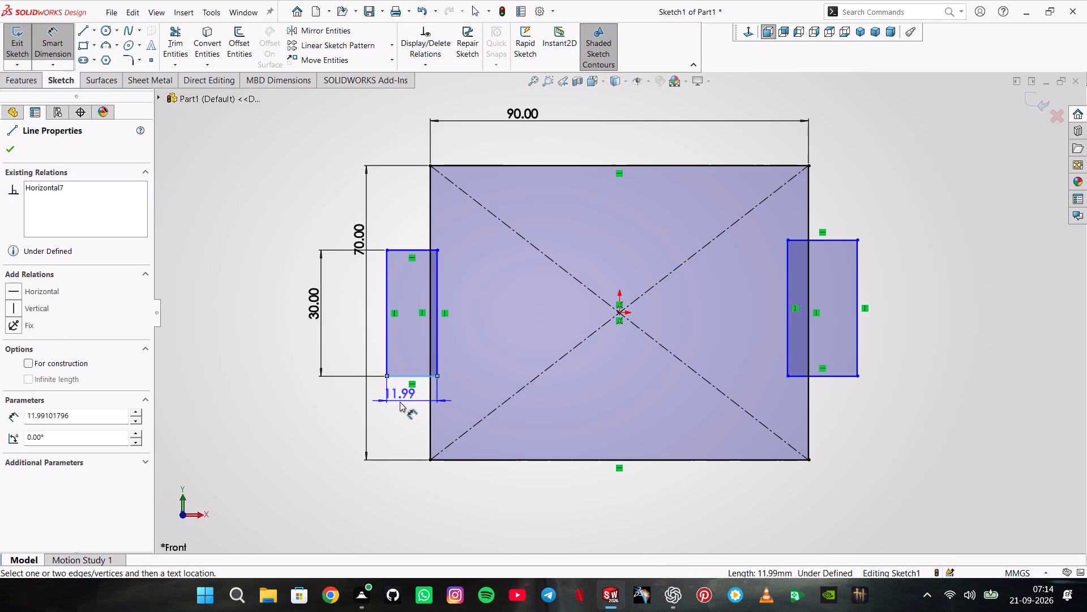
{"action": "left_click", "coordinate": [400, 402]}
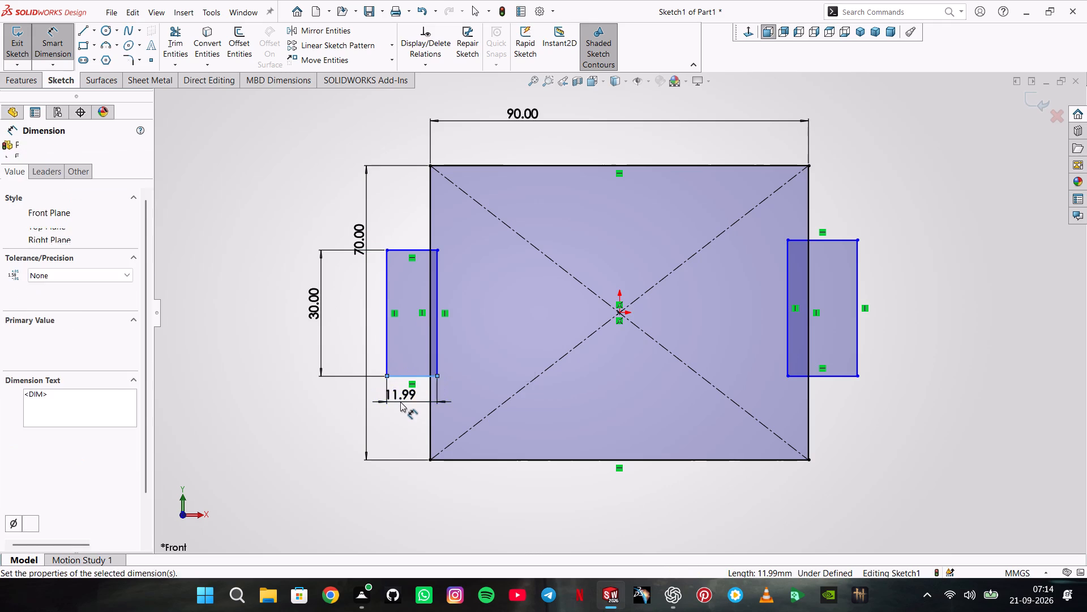
{"action": "key", "text": "5"}
{"action": "key", "text": "Return"}
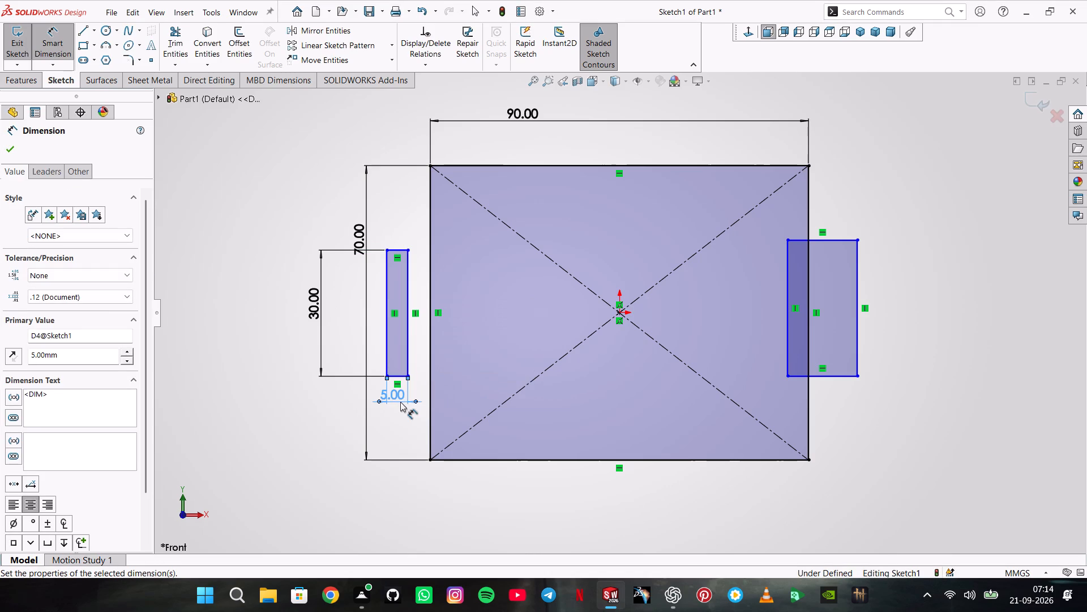
Dimension the right small rectangle to 30 mm high and 5 mm wide.
{"action": "left_click", "coordinate": [860, 319]}
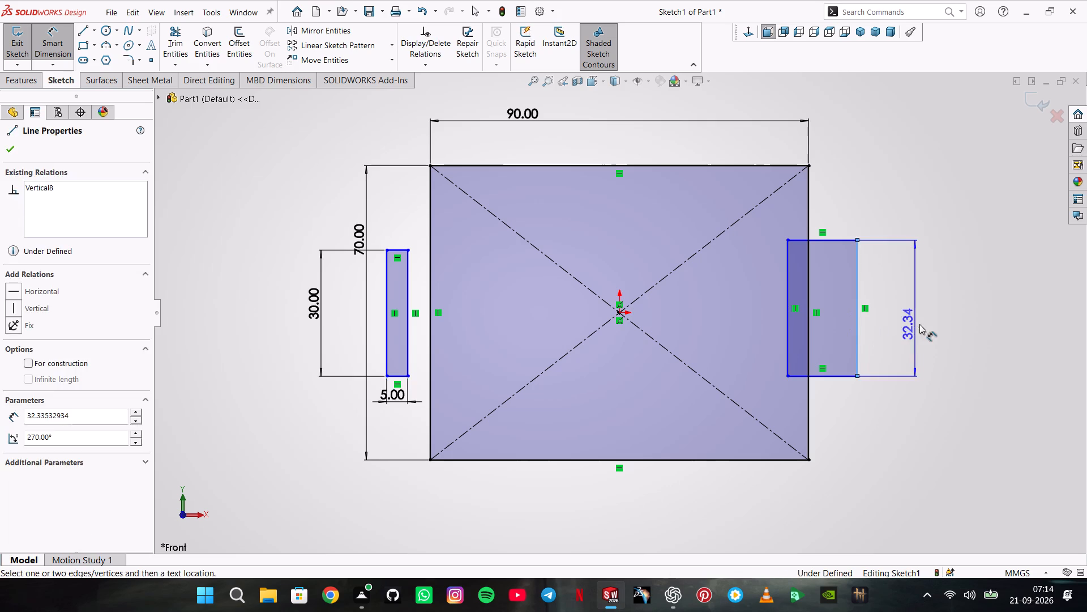
{"action": "left_click", "coordinate": [919, 324]}
{"action": "type", "text": "30"}
{"action": "key", "text": "Return"}
{"action": "scroll", "coordinate": [926, 324], "scroll_direction": "up", "scroll_amount": 1}
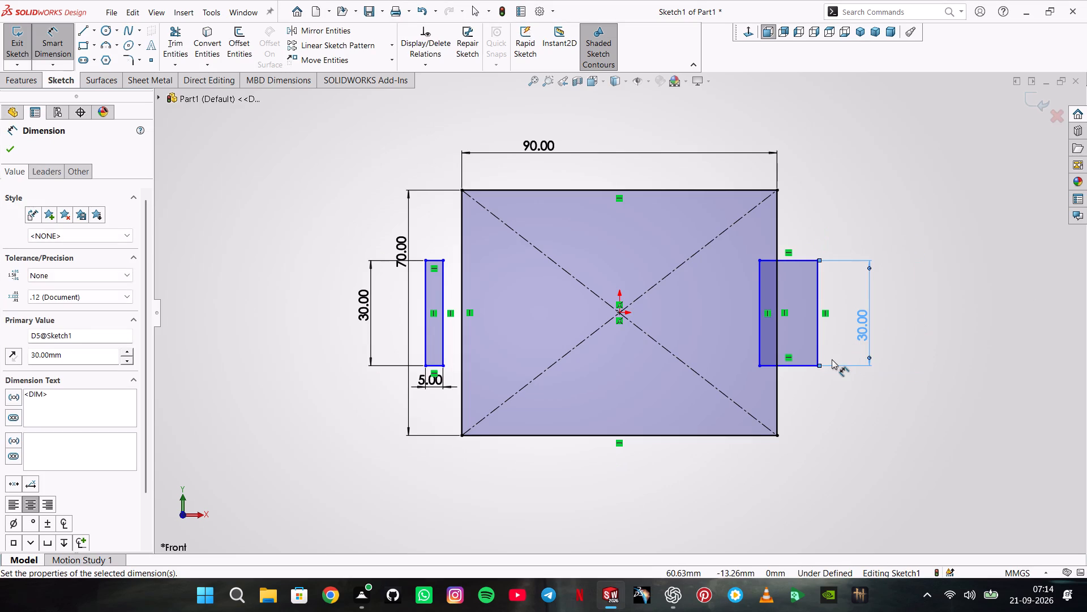
{"action": "left_click", "coordinate": [814, 365]}
{"action": "left_click", "coordinate": [806, 406]}
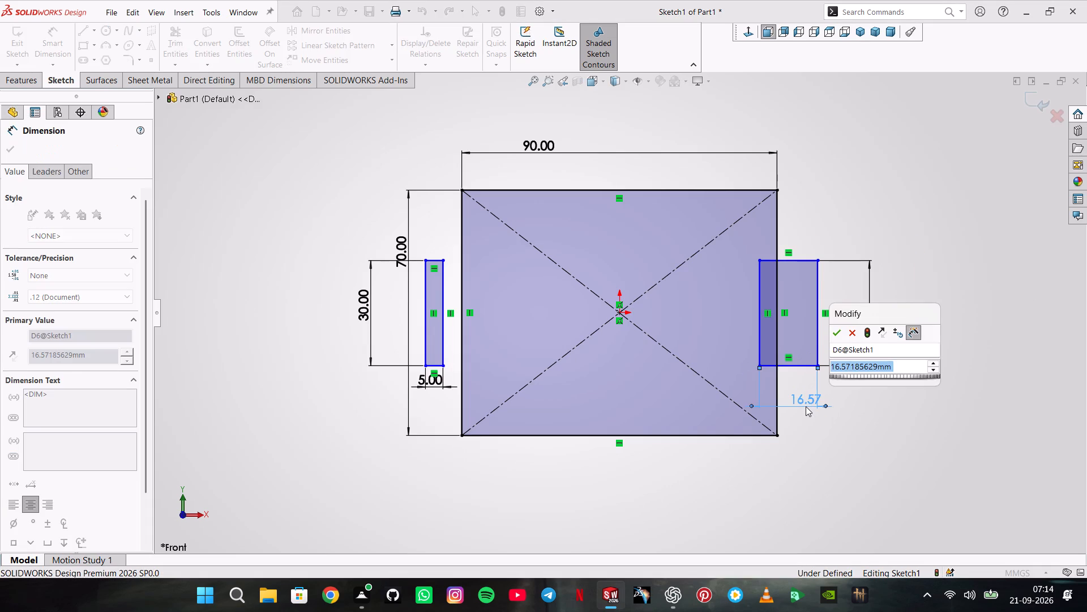
{"action": "type", "text": "50"}
{"action": "key", "text": "Return"}
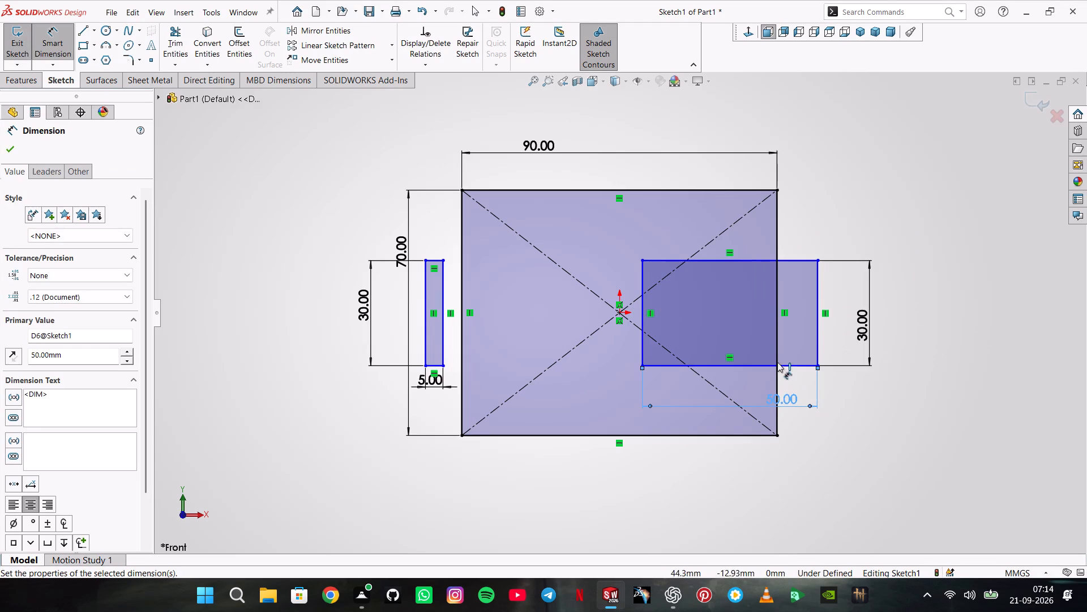
{"action": "double_click", "coordinate": [782, 397]}
{"action": "key", "text": "5"}
{"action": "key", "text": "Return"}
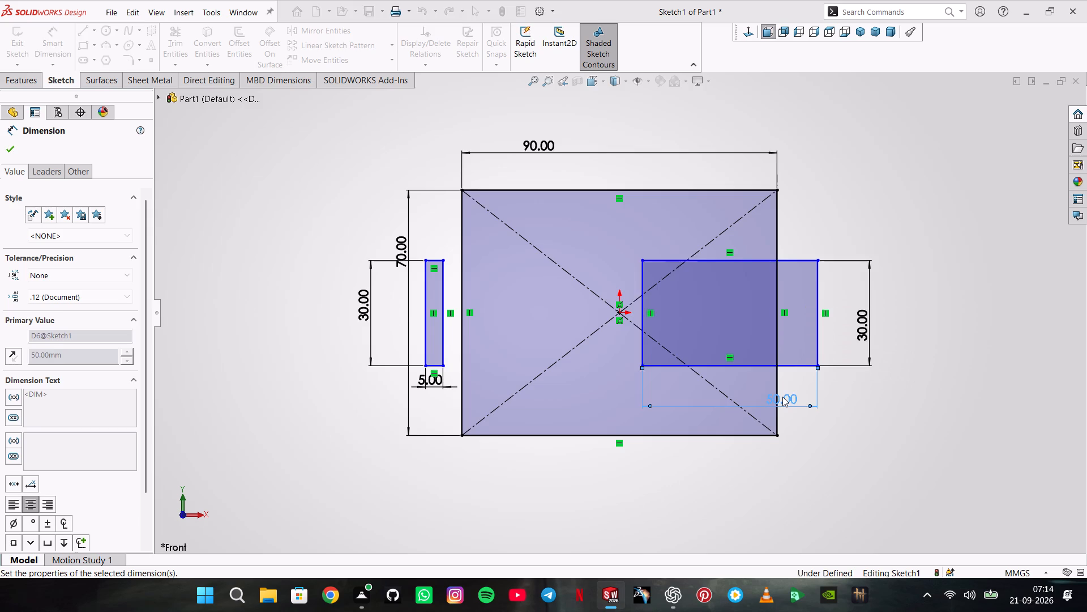
Dimension the right small rectangle's top edge 20 mm below the large rectangle's top edge.
{"action": "scroll", "coordinate": [782, 397], "scroll_direction": "up", "scroll_amount": 1}
{"action": "left_click", "coordinate": [781, 268]}
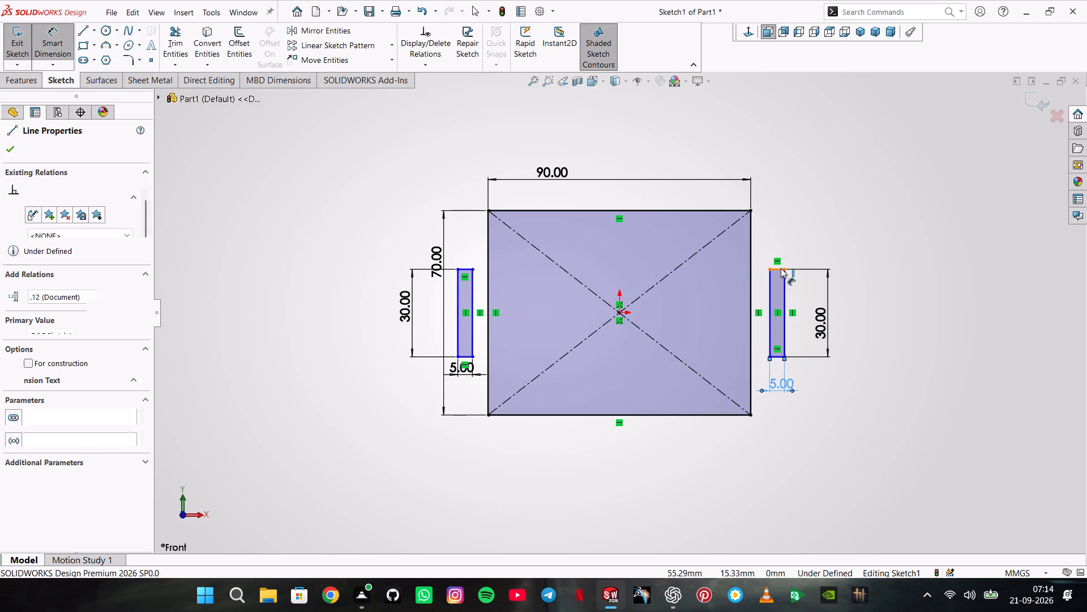
{"action": "left_click", "coordinate": [733, 209]}
{"action": "left_click", "coordinate": [873, 240]}
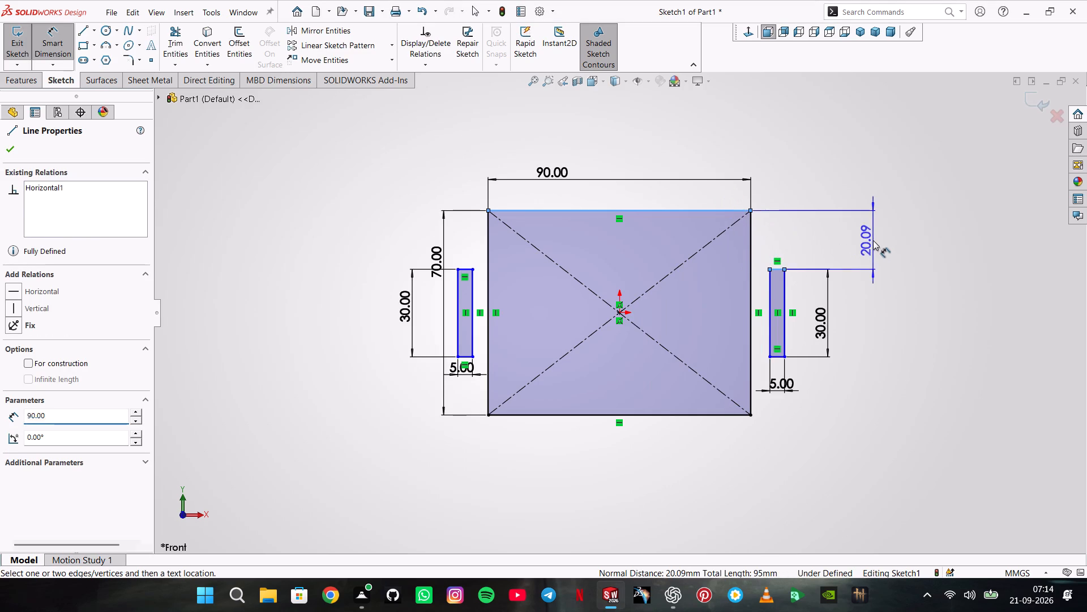
{"action": "type", "text": "20"}
{"action": "key", "text": "Return"}
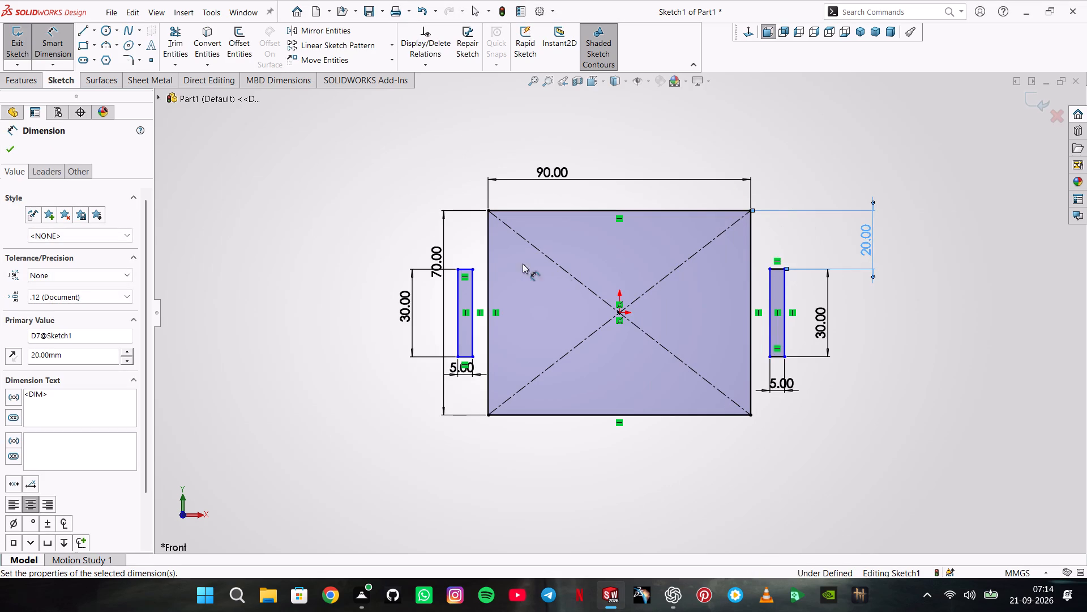
Dimension the left small rectangle's top edge 20 mm below the large rectangle's top edge.
{"action": "left_click", "coordinate": [463, 271]}
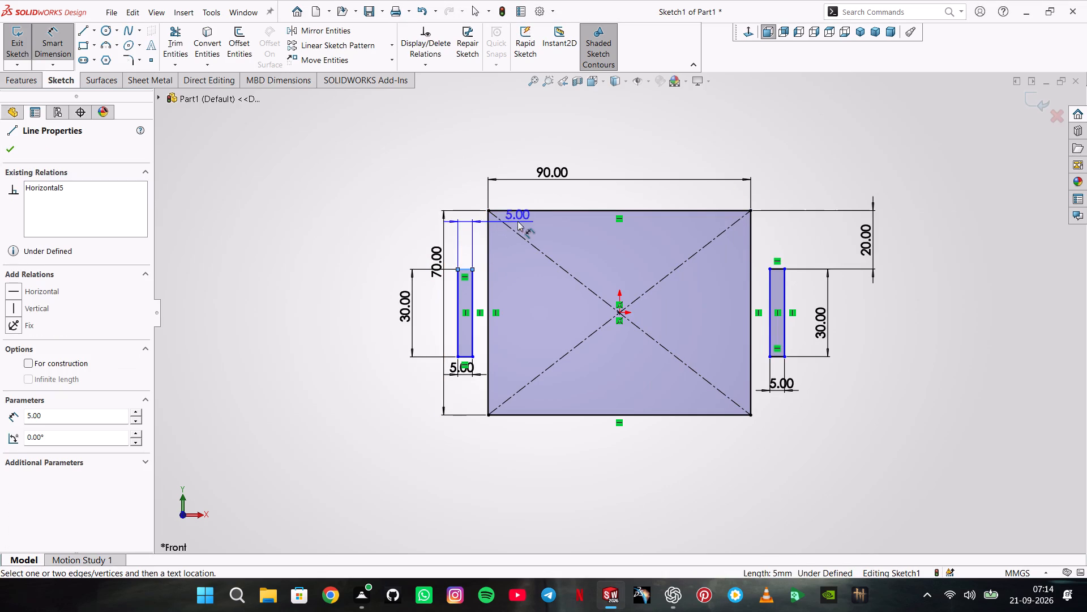
{"action": "left_click_drag", "start_coordinate": [523, 211], "coordinate": [517, 213]}
{"action": "left_click", "coordinate": [383, 228]}
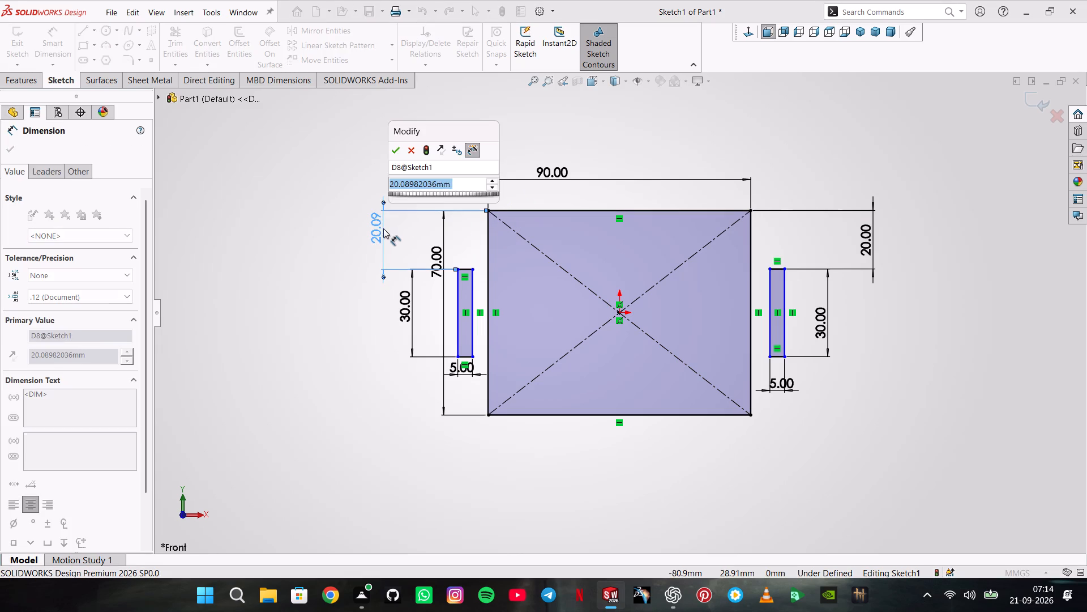
{"action": "type", "text": "20"}
{"action": "key", "text": "Return"}
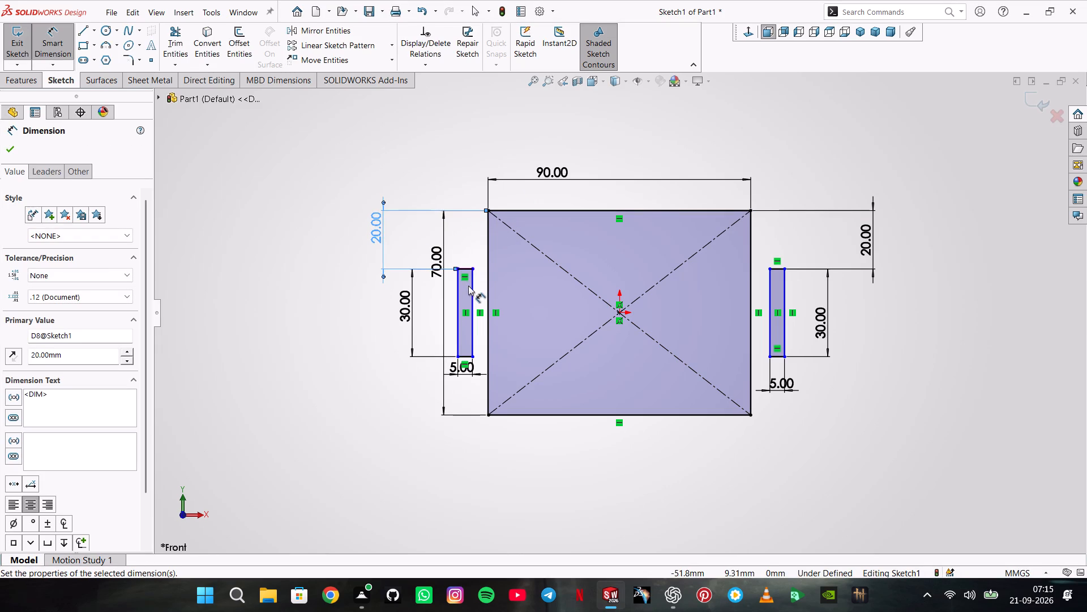
Set a 0 mm distance between the left small rectangle's outer edge and the large rectangle's left edge.
{"action": "left_click", "coordinate": [459, 287]}
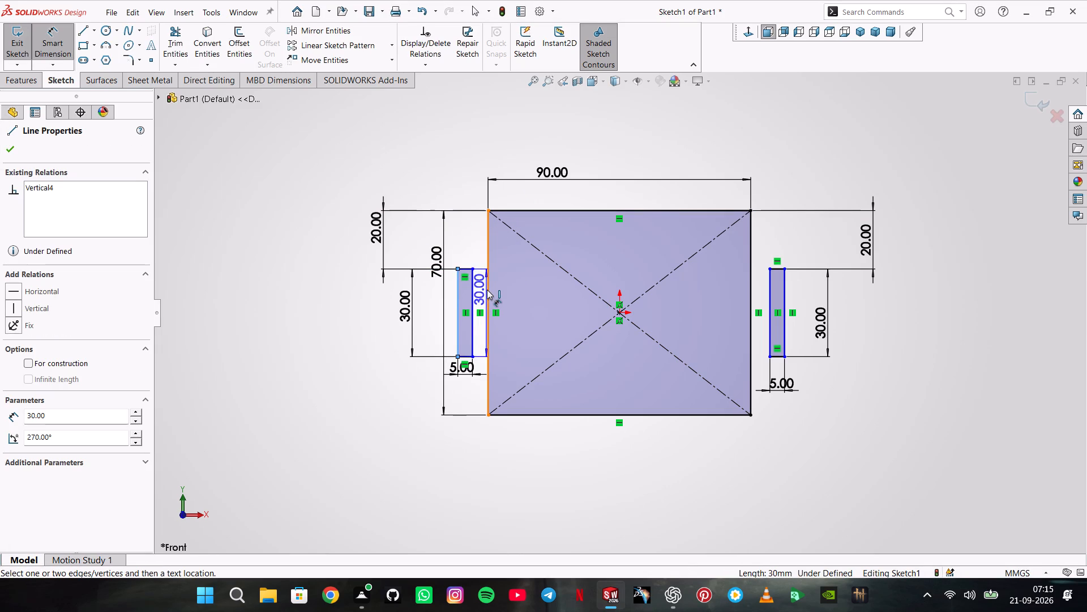
{"action": "left_click", "coordinate": [487, 290]}
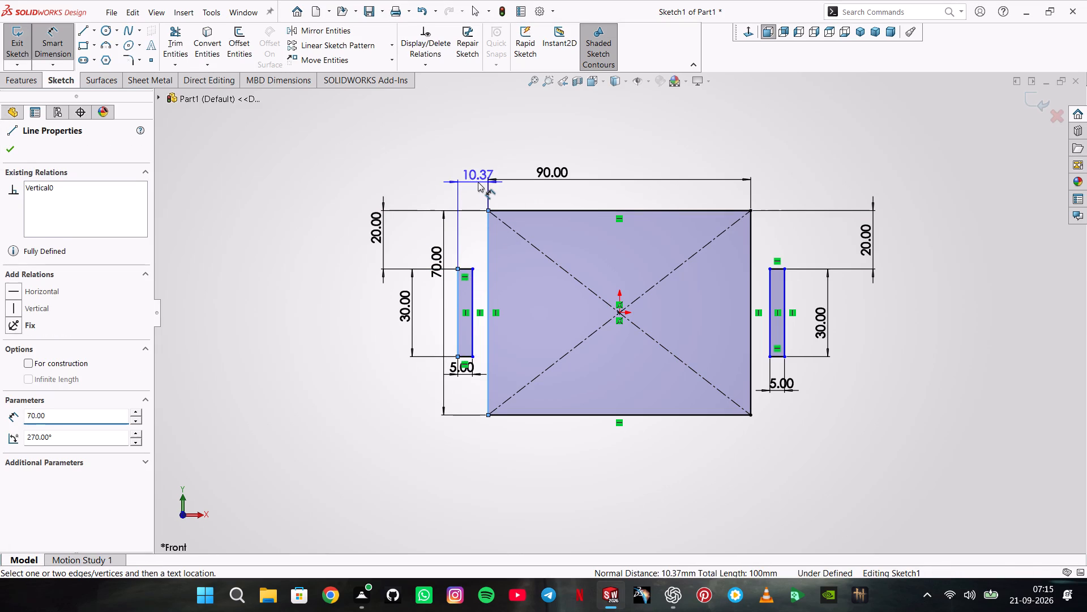
{"action": "left_click", "coordinate": [478, 182]}
{"action": "key", "text": "0"}
{"action": "key", "text": "Return"}
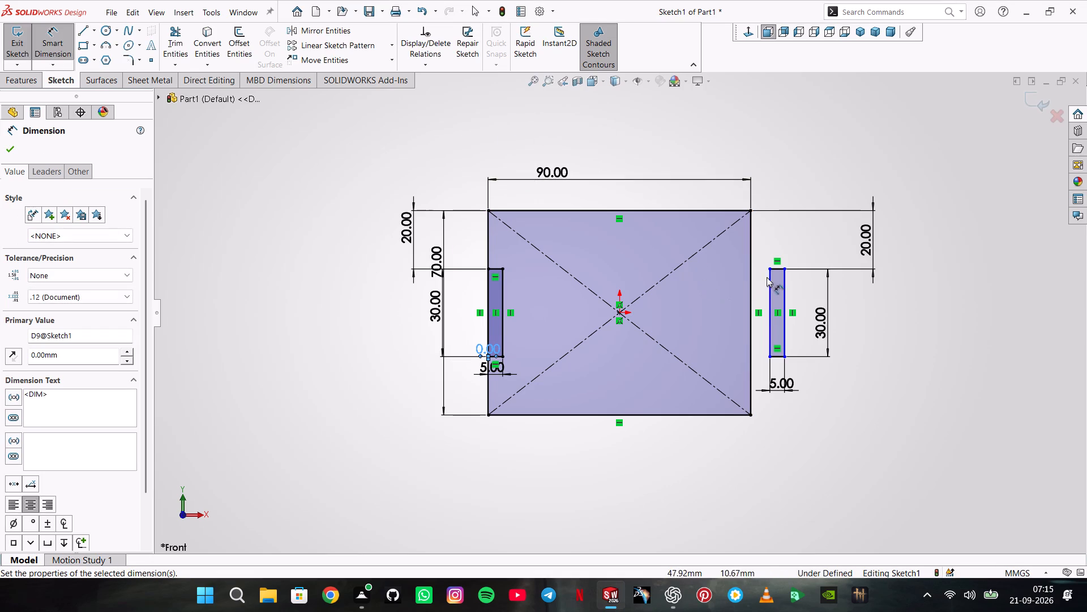
Set a 0 mm distance between the right small rectangle's outer edge and the large rectangle's right edge.
{"action": "left_click", "coordinate": [779, 270]}
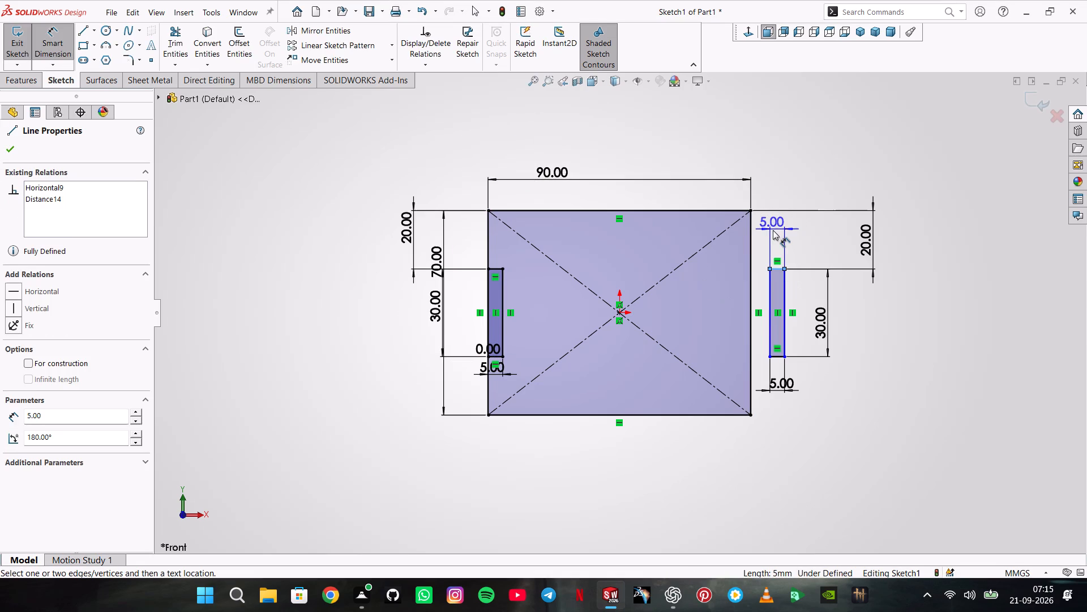
{"action": "key", "text": "Escape"}
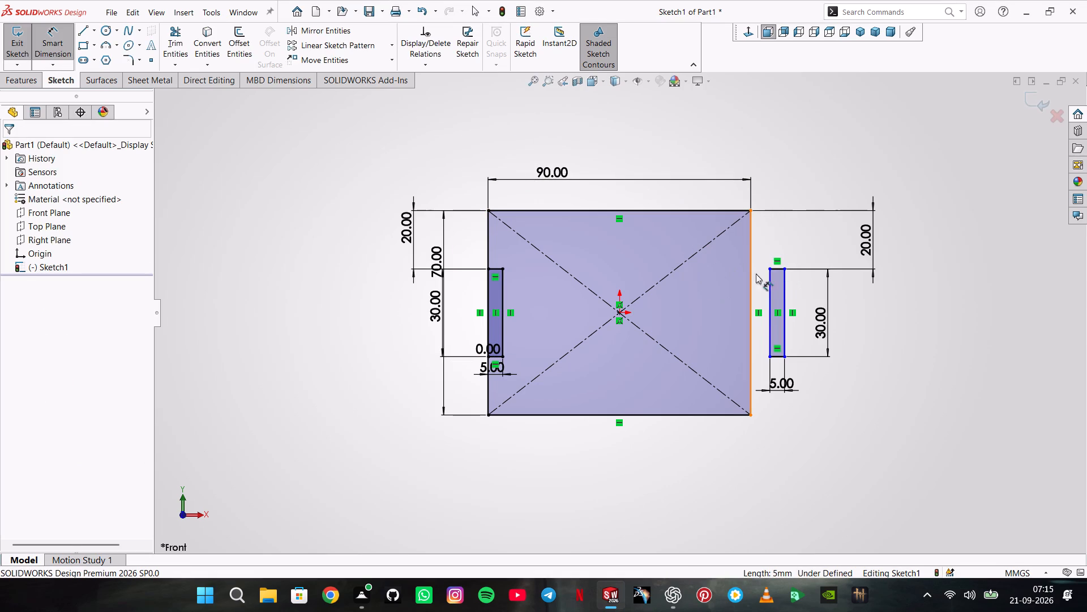
{"action": "left_click", "coordinate": [784, 280]}
{"action": "left_click", "coordinate": [752, 270]}
{"action": "left_click", "coordinate": [789, 154]}
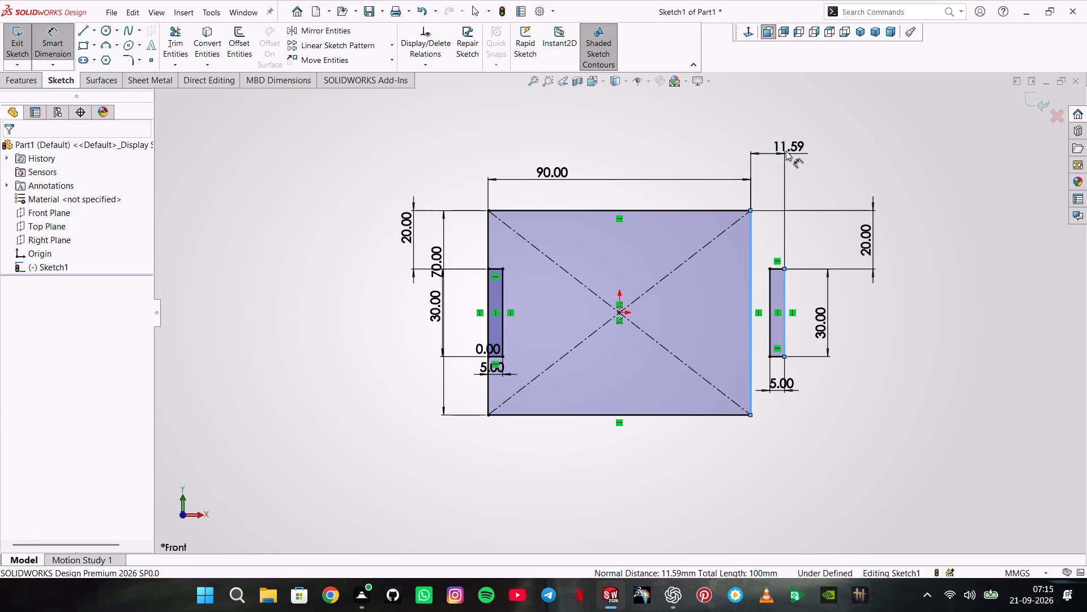
{"action": "key", "text": "0"}
{"action": "key", "text": "Return"}
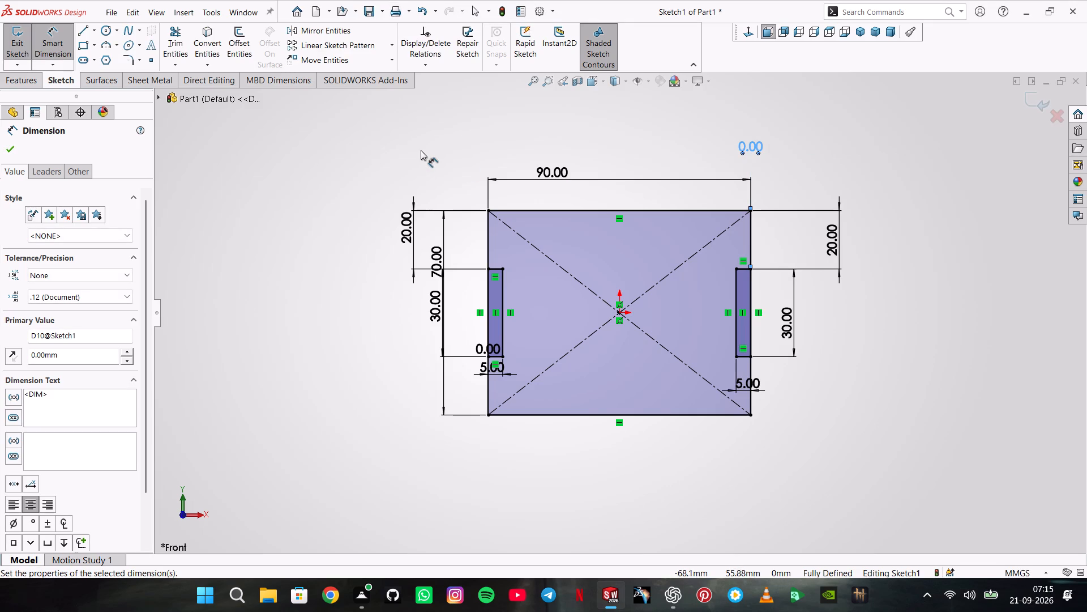
Trim away the overlapping vertical edge segments at both small rectangles so they form open side notches in the profile.
{"action": "left_click", "coordinate": [181, 29]}
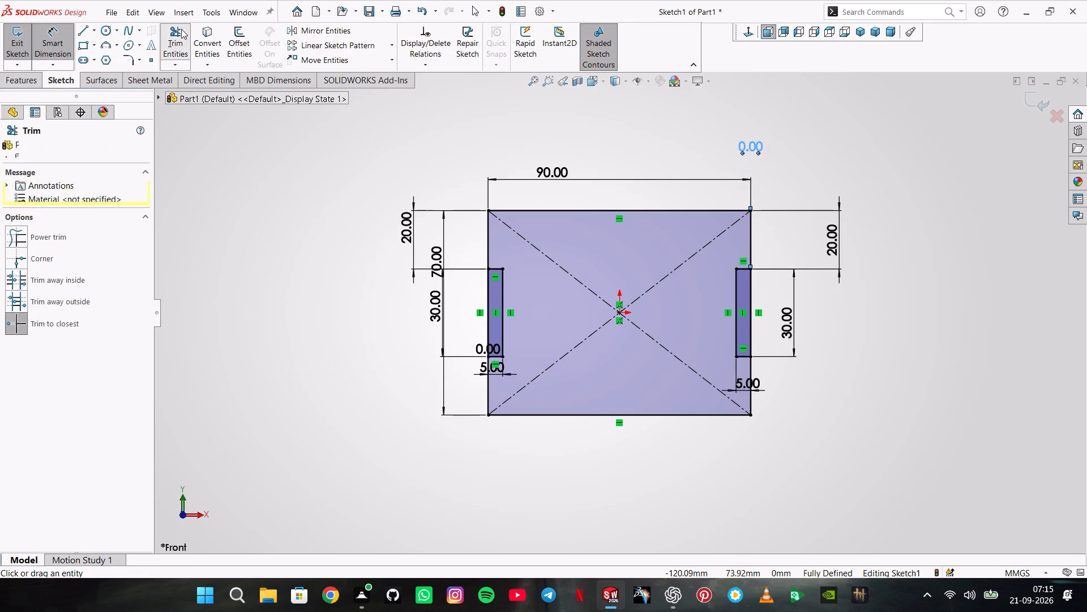
{"action": "double_click", "coordinate": [489, 283]}
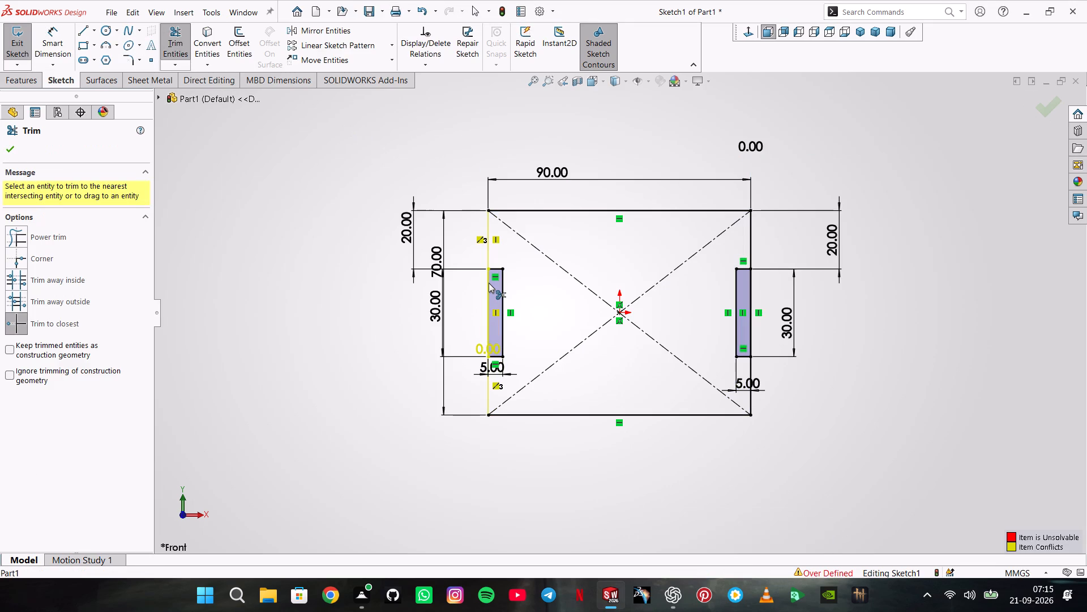
{"action": "left_click", "coordinate": [490, 287]}
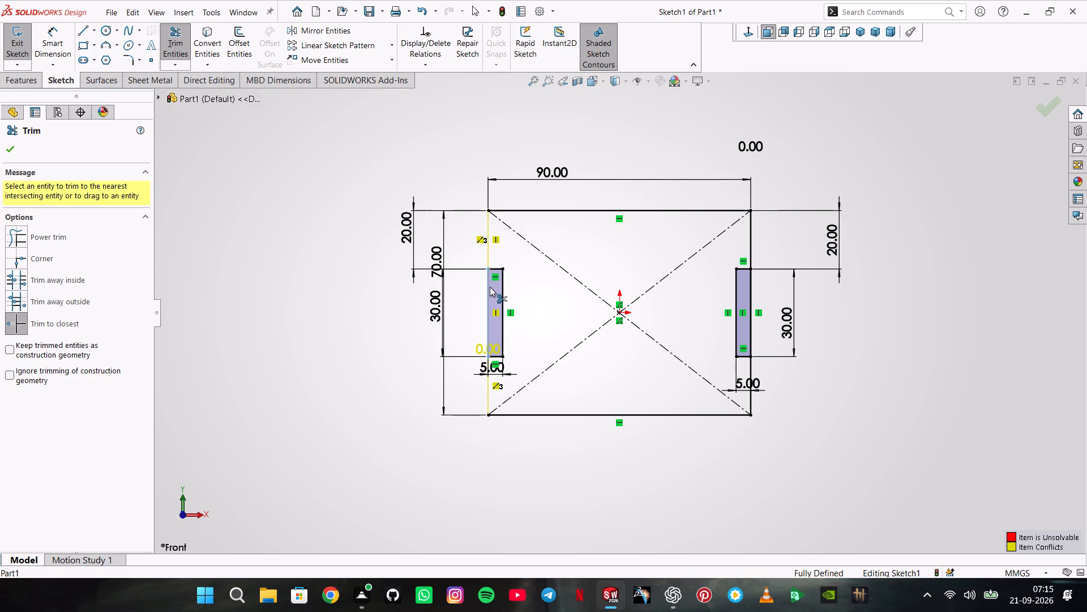
{"action": "left_click", "coordinate": [750, 294]}
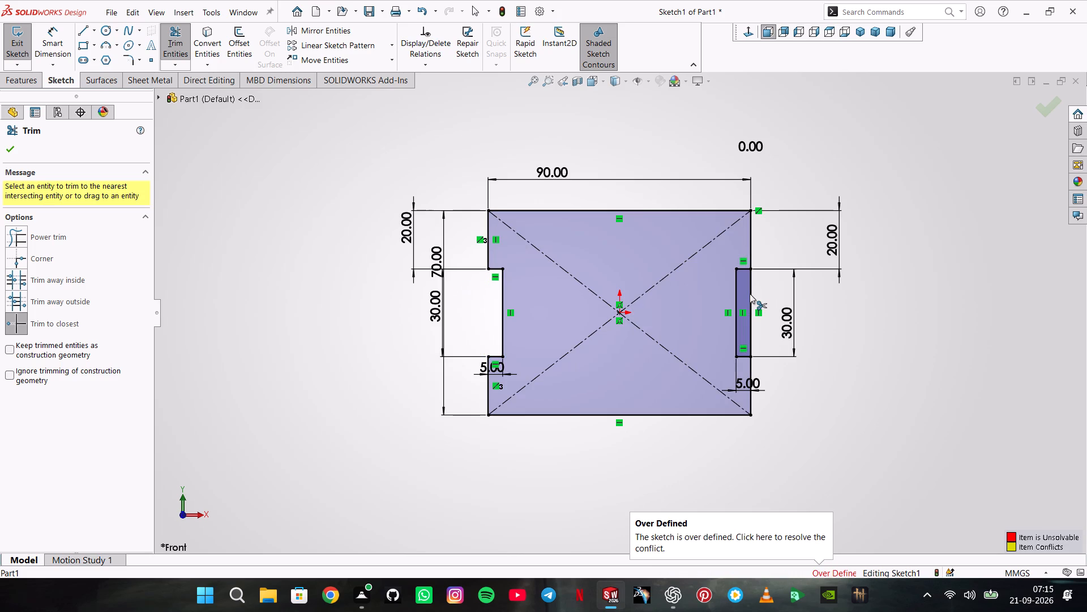
{"action": "left_click", "coordinate": [750, 294]}
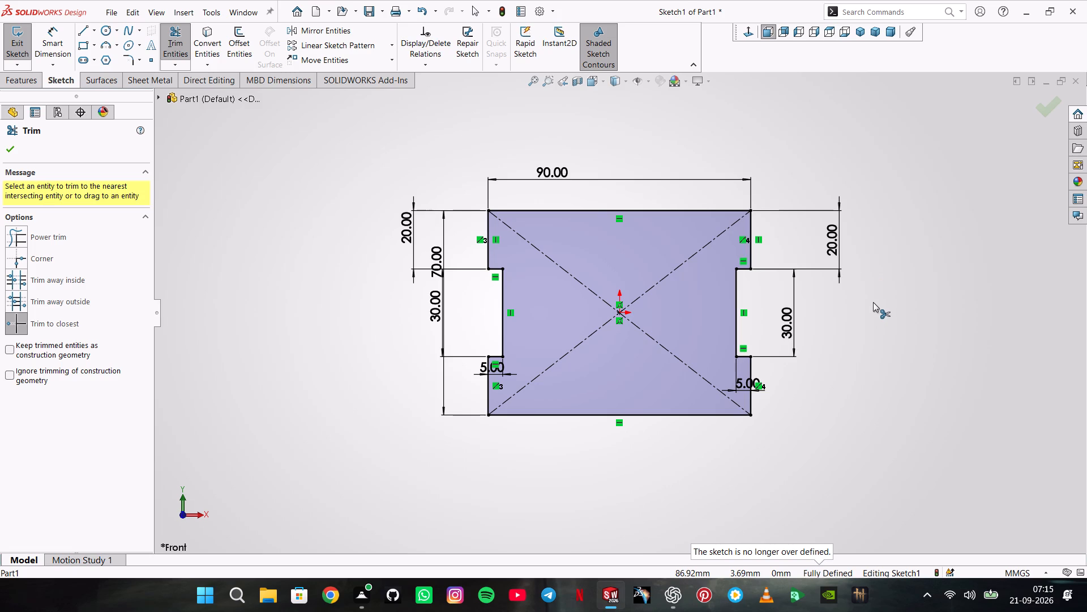
Extrude the notched profile as a 10 mm blind boss toward the front of the sketch plane.
{"action": "left_click", "coordinate": [14, 81]}
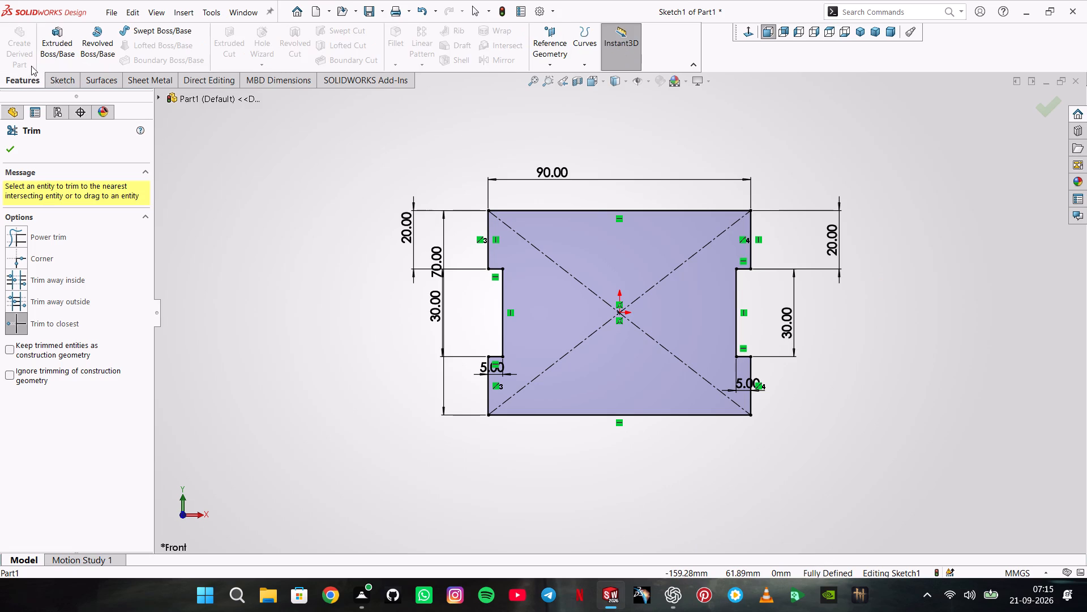
{"action": "left_click", "coordinate": [51, 52]}
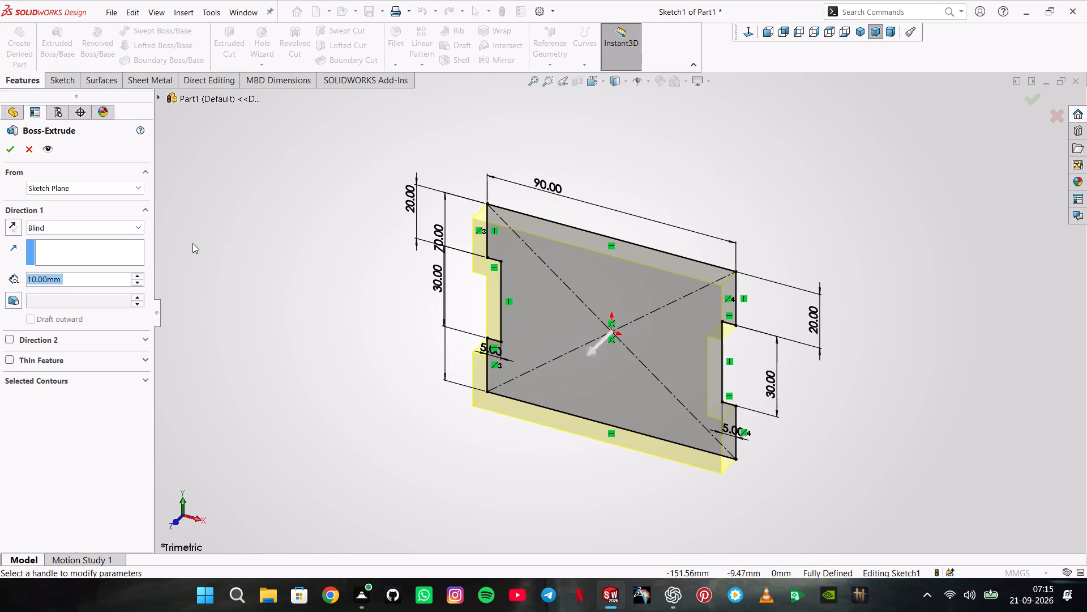
{"action": "left_click", "coordinate": [11, 222]}
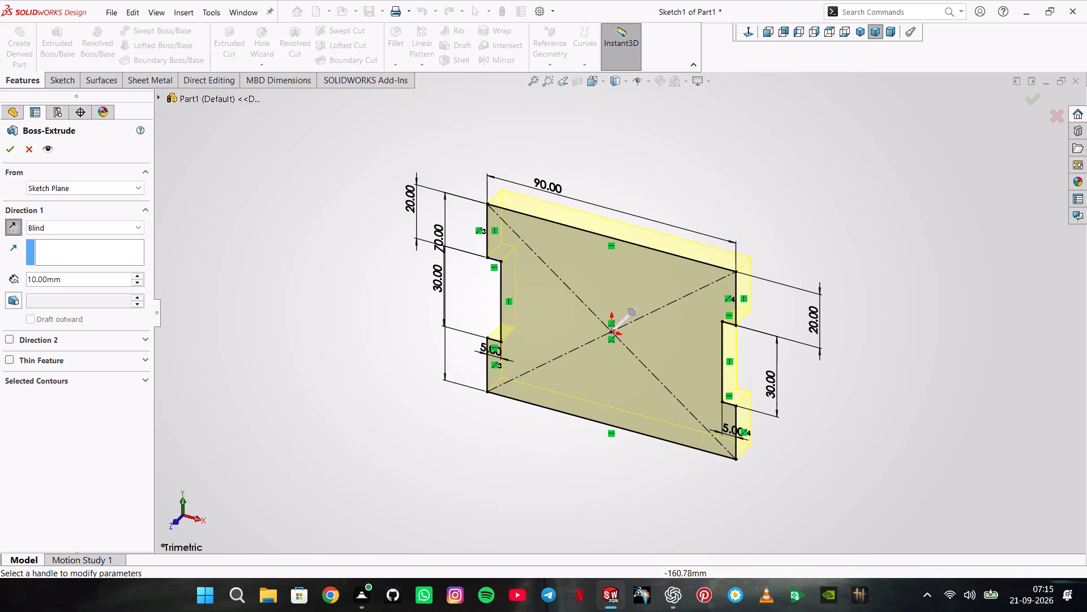
{"action": "left_click", "coordinate": [15, 227]}
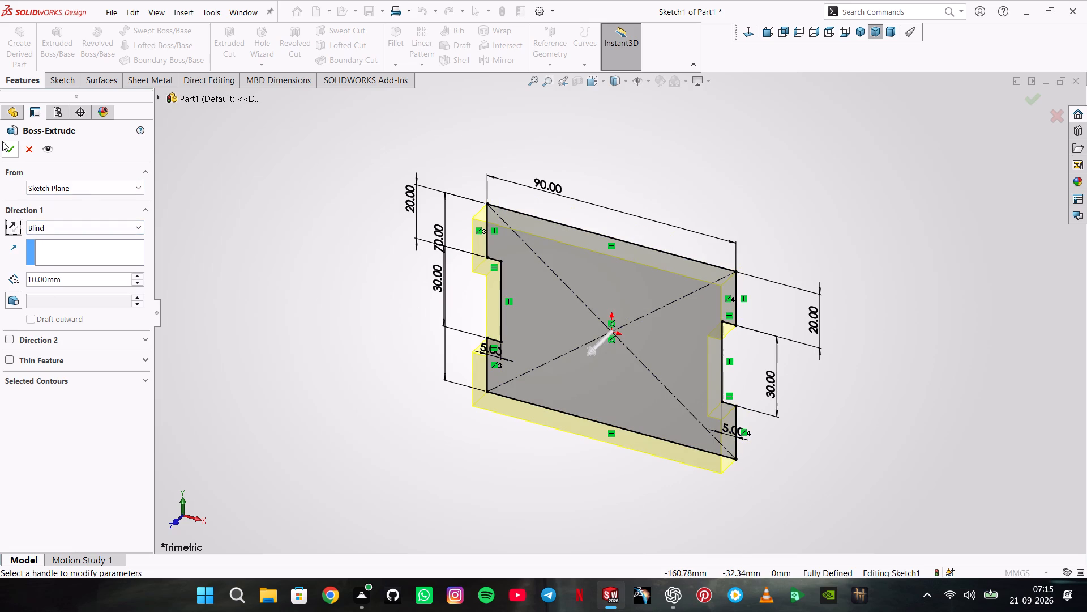
{"action": "left_click", "coordinate": [8, 146]}
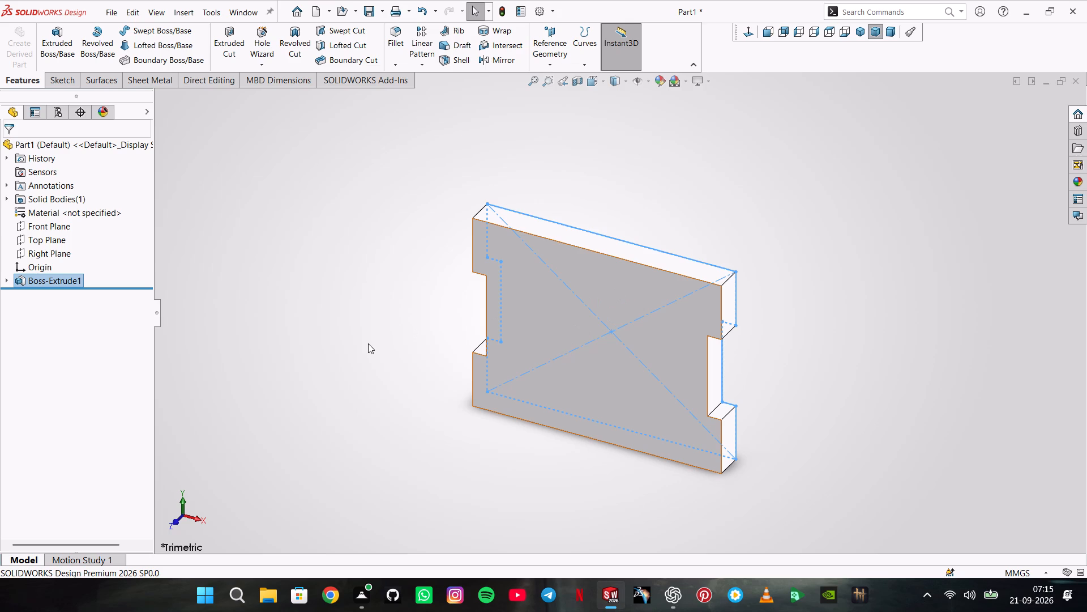
Start a sketch on the plate's top face and draw two upward-converging slanted lines, about 46 mm and 40 mm long, crossing its back edge.
{"action": "left_click", "coordinate": [617, 246]}
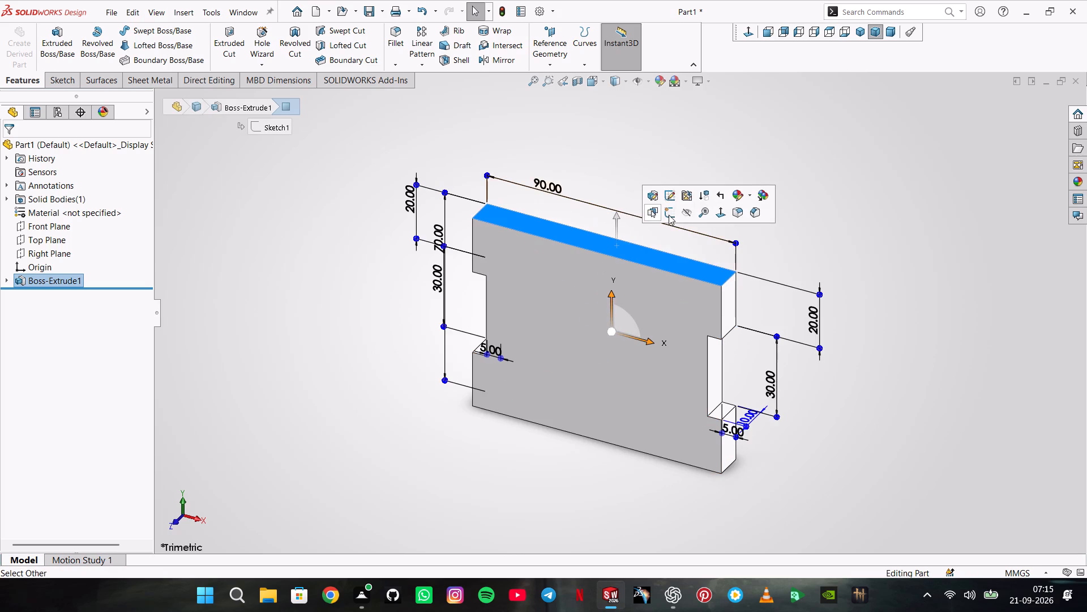
{"action": "left_click", "coordinate": [669, 215]}
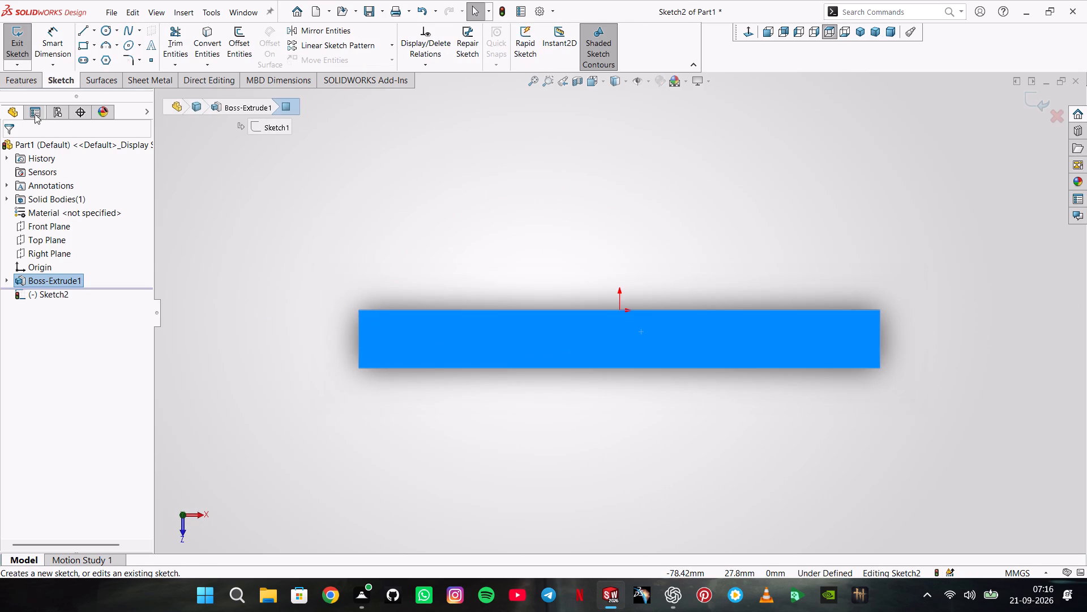
{"action": "left_click", "coordinate": [82, 29]}
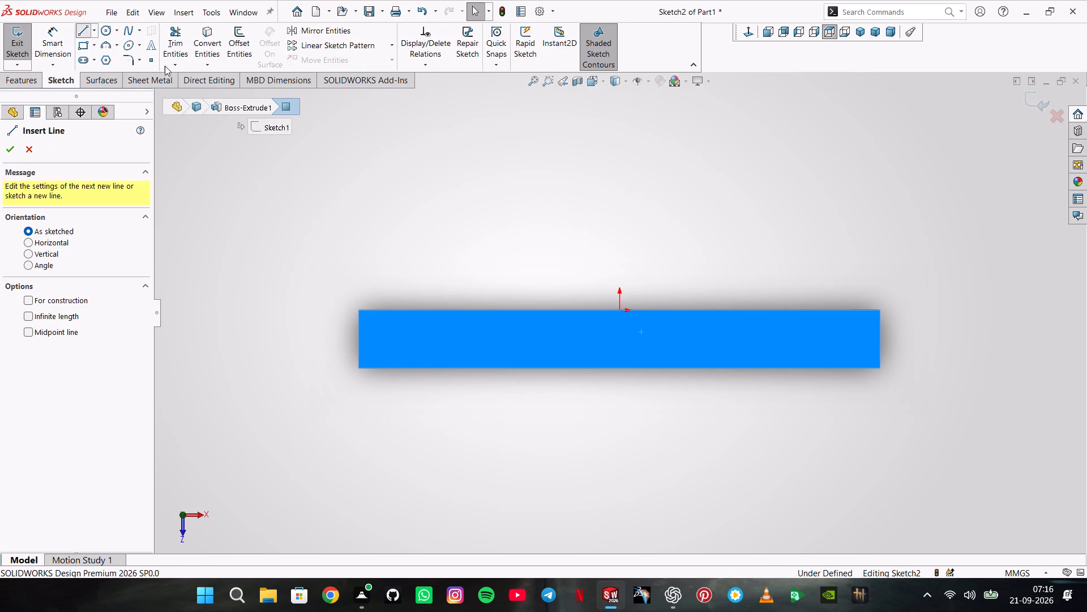
{"action": "left_click_drag", "start_coordinate": [547, 108], "coordinate": [543, 113]}
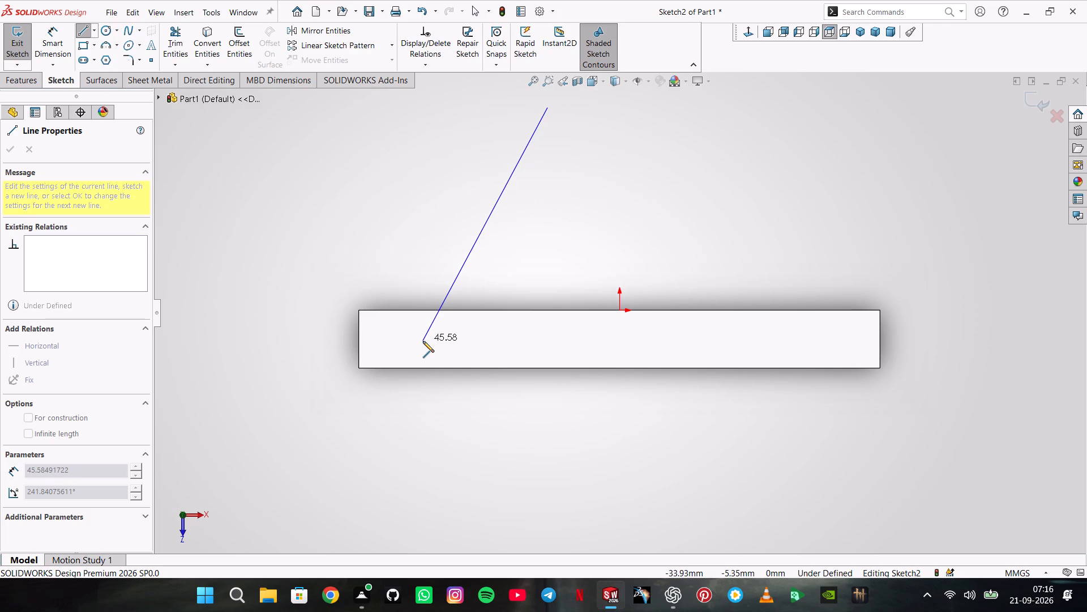
{"action": "left_click", "coordinate": [423, 341]}
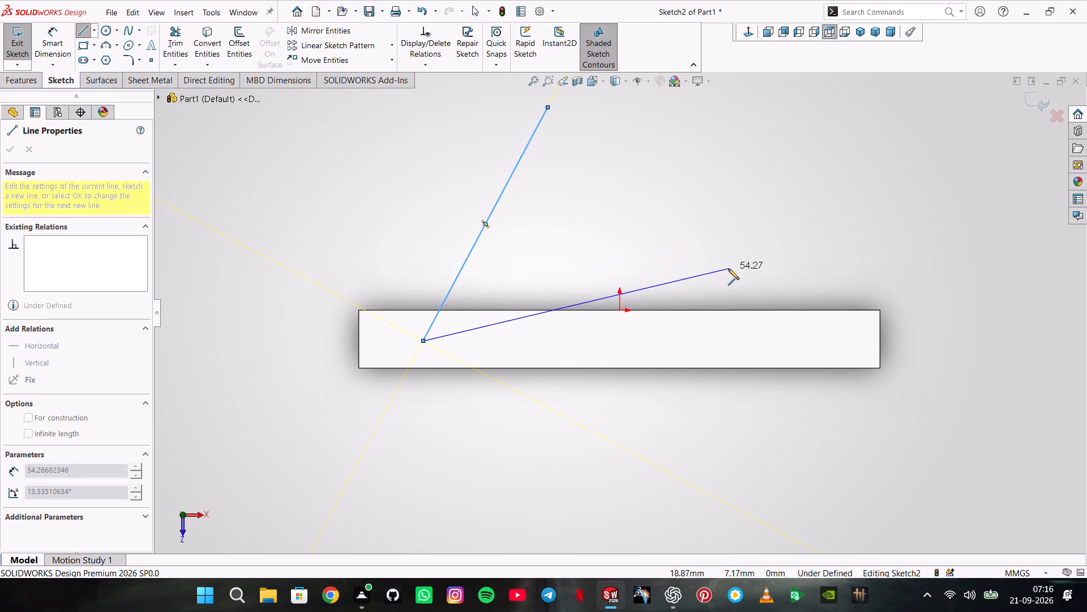
{"action": "double_click", "coordinate": [728, 269]}
{"action": "left_click", "coordinate": [848, 335]}
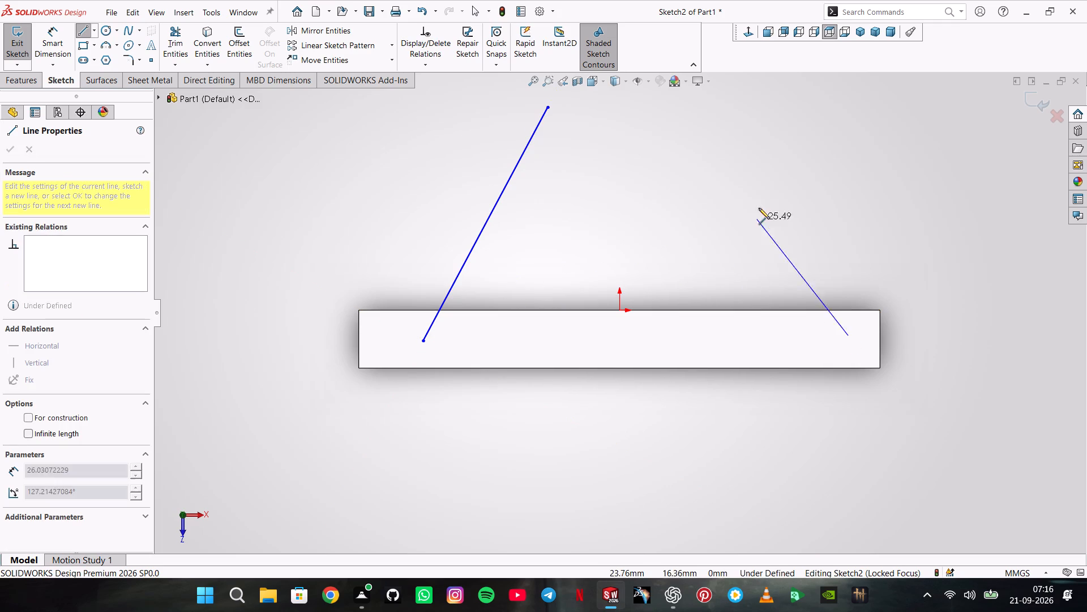
{"action": "left_click", "coordinate": [772, 115]}
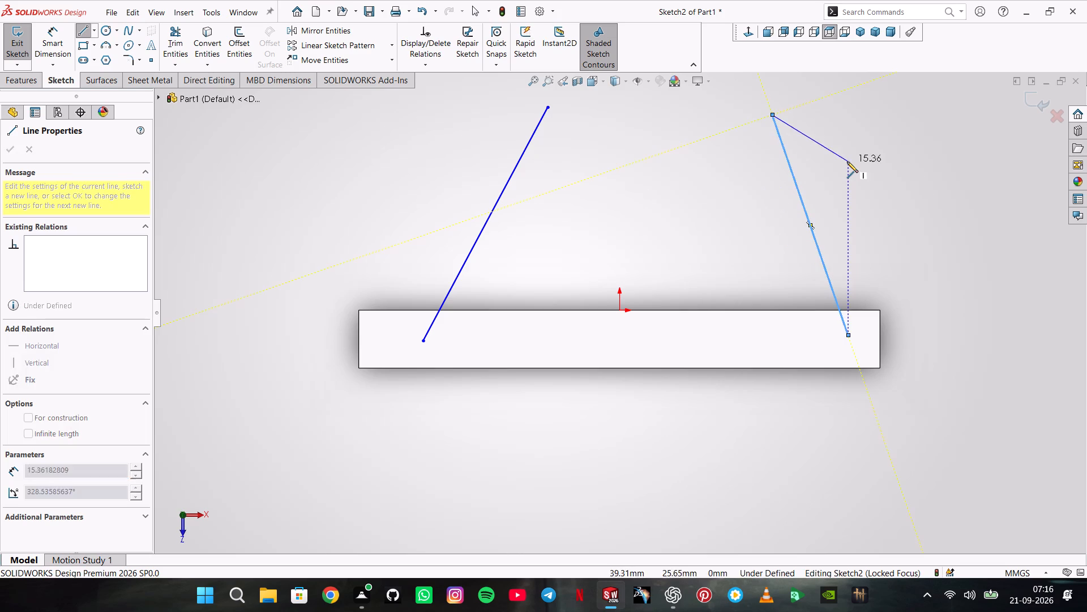
{"action": "double_click", "coordinate": [847, 161]}
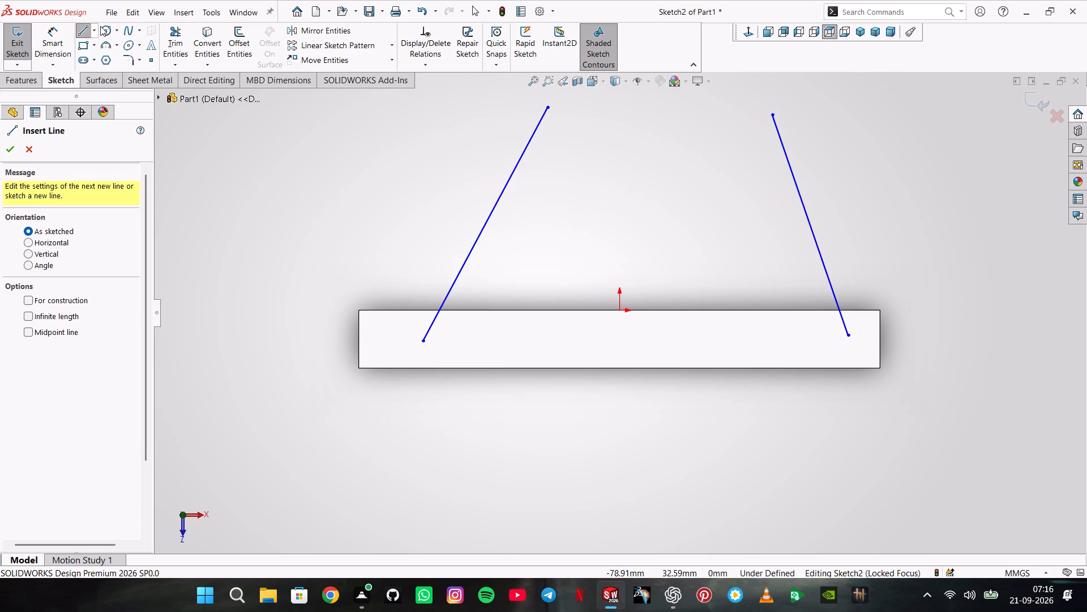
Draw a horizontal line about 69 mm long along the face's back edge between the two slanted lines.
{"action": "left_click", "coordinate": [439, 310]}
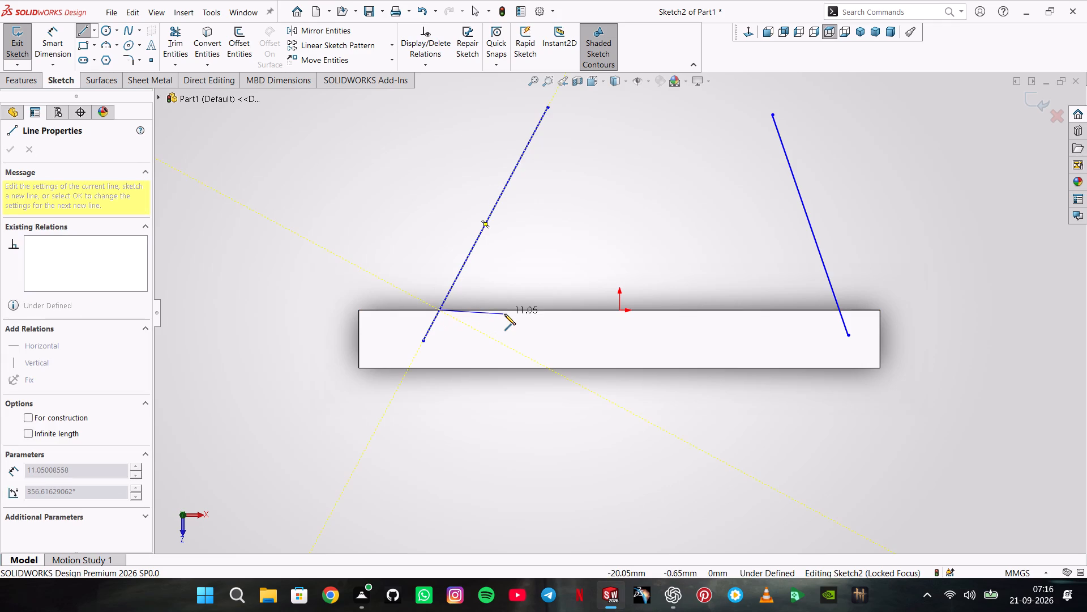
{"action": "left_click", "coordinate": [838, 309]}
{"action": "double_click", "coordinate": [866, 269]}
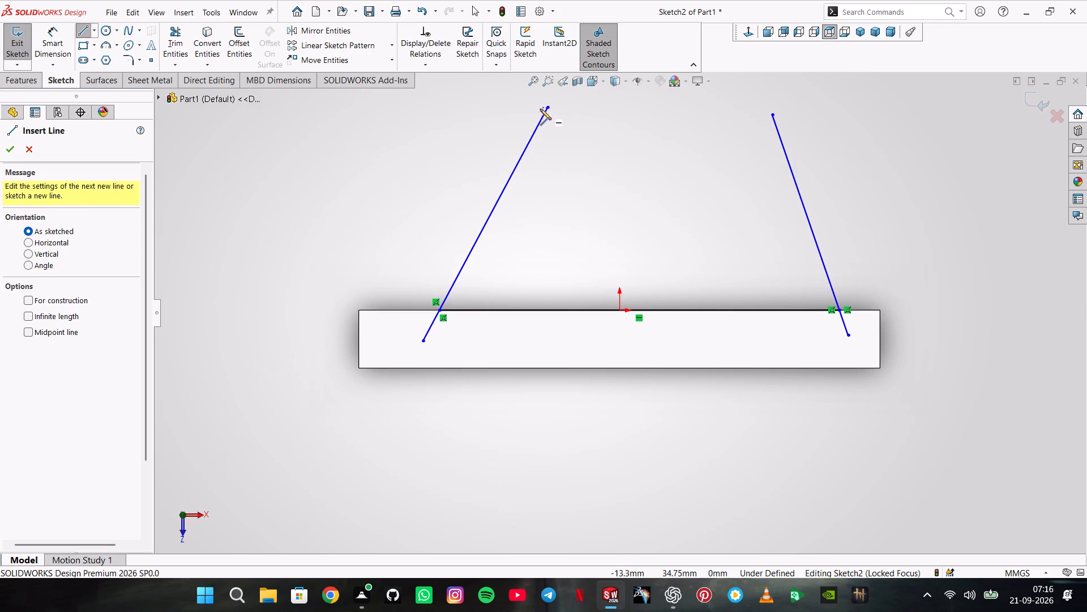
Draw a line about 59 mm long across the slanted lines' upper ends and make it horizontal.
{"action": "left_click", "coordinate": [484, 108]}
{"action": "left_click", "coordinate": [828, 101]}
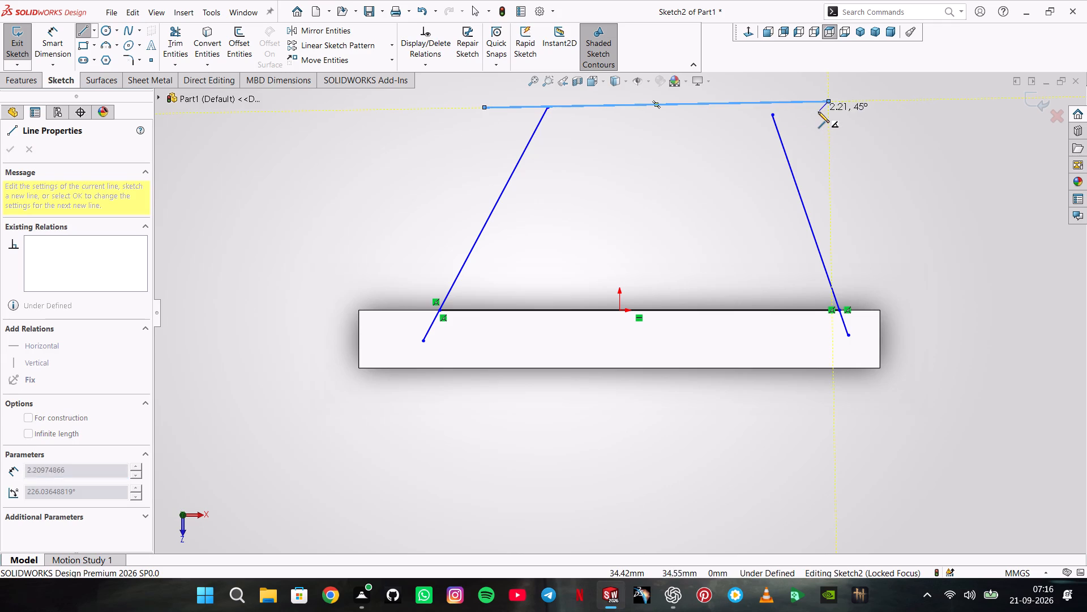
{"action": "left_click", "coordinate": [818, 112]}
{"action": "left_click", "coordinate": [818, 112]}
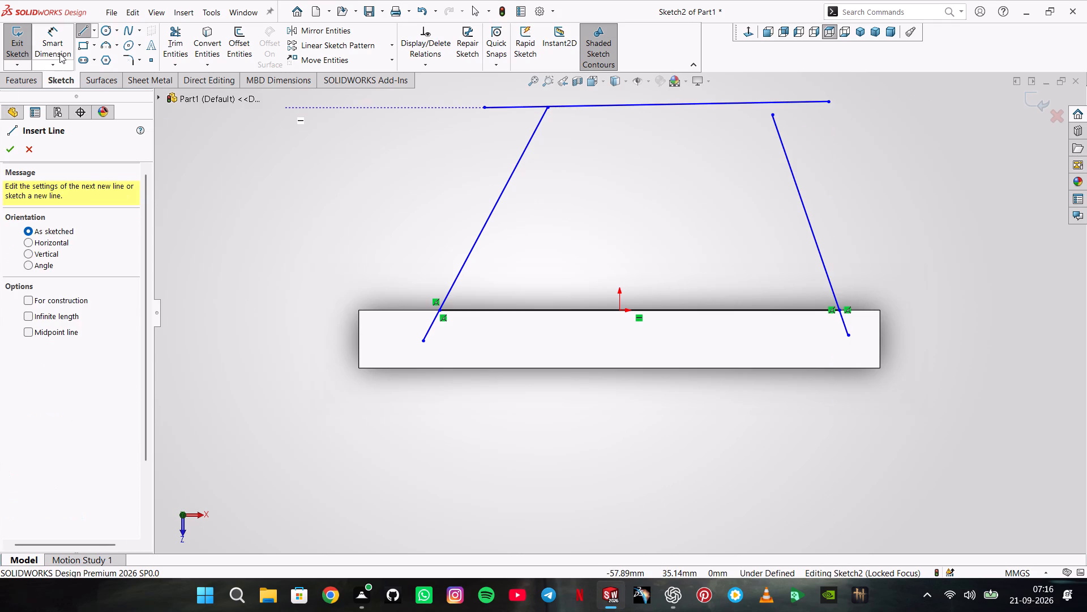
{"action": "left_click", "coordinate": [638, 102]}
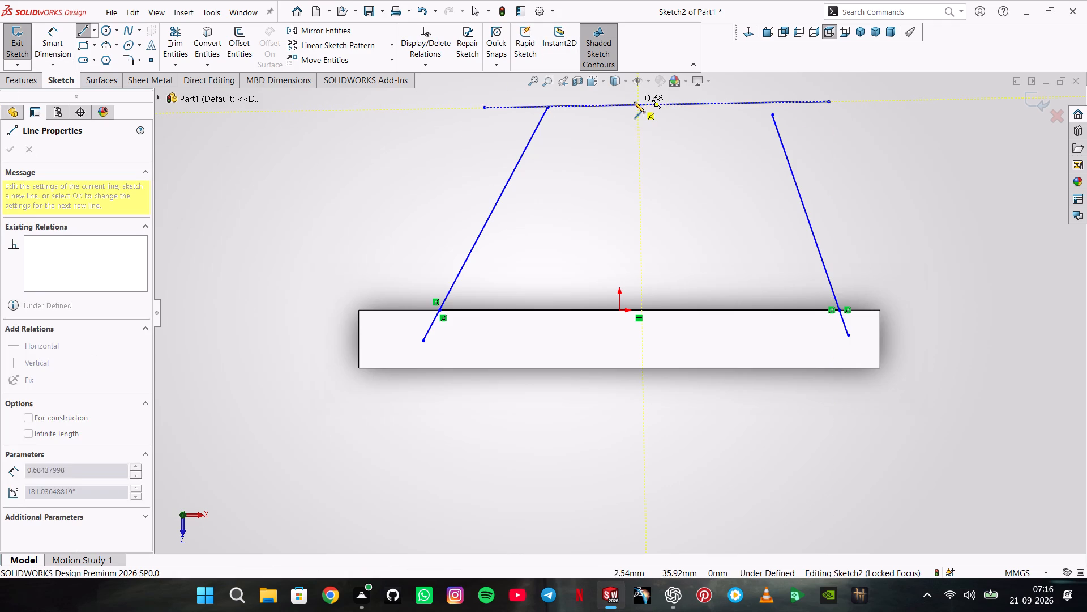
{"action": "key", "text": "Escape"}
{"action": "key", "text": "Escape"}
{"action": "left_click", "coordinate": [644, 106]}
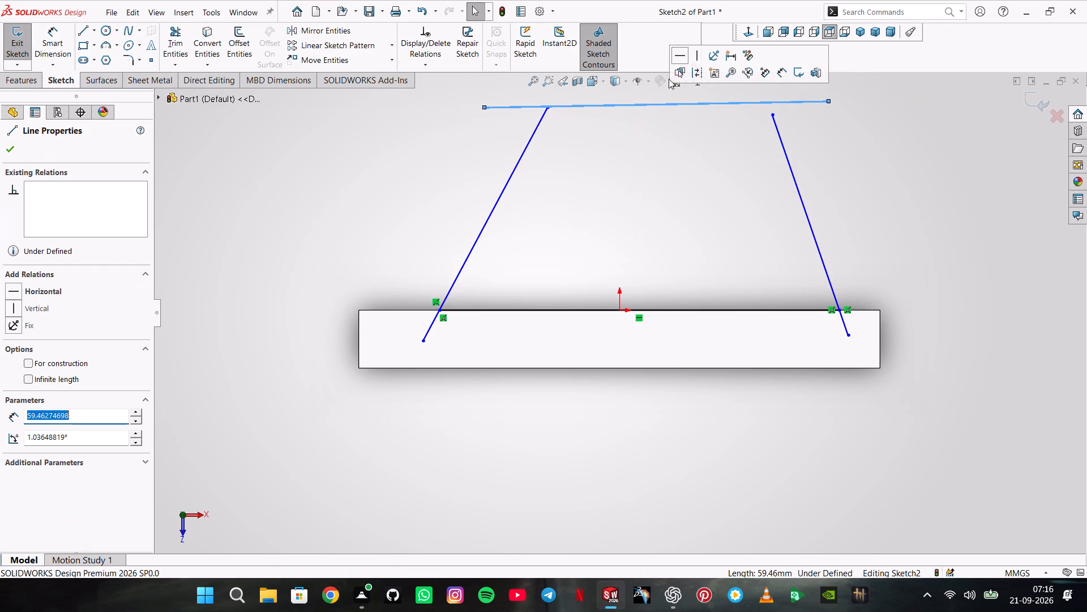
{"action": "left_click", "coordinate": [678, 61]}
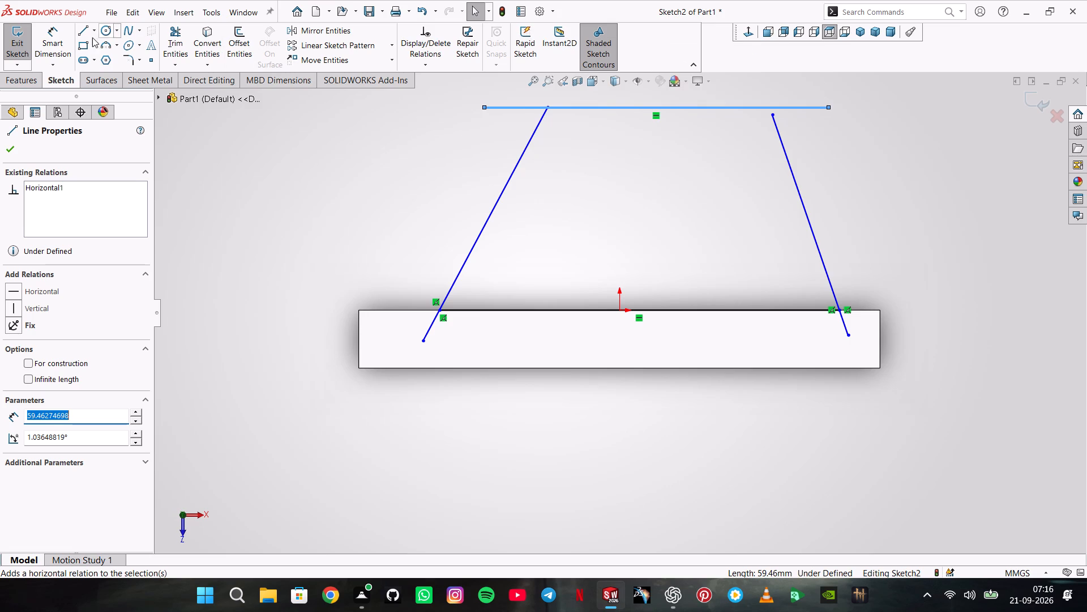
Dimension the upper horizontal line's length to 50 mm.
{"action": "left_click", "coordinate": [64, 35]}
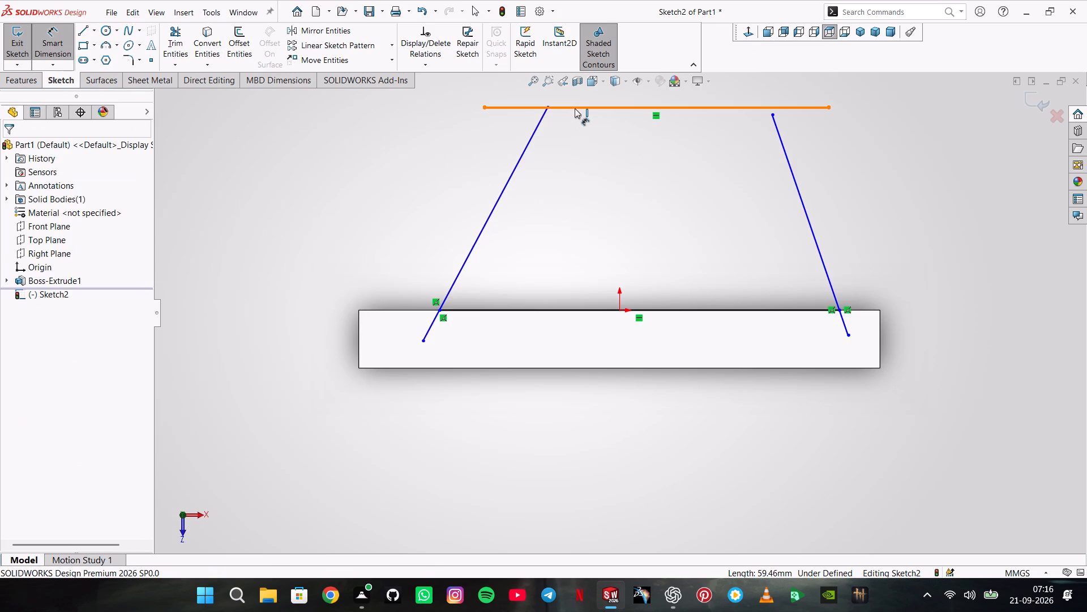
{"action": "left_click", "coordinate": [575, 108]}
{"action": "left_click", "coordinate": [610, 156]}
{"action": "type", "text": "50"}
{"action": "key", "text": "Return"}
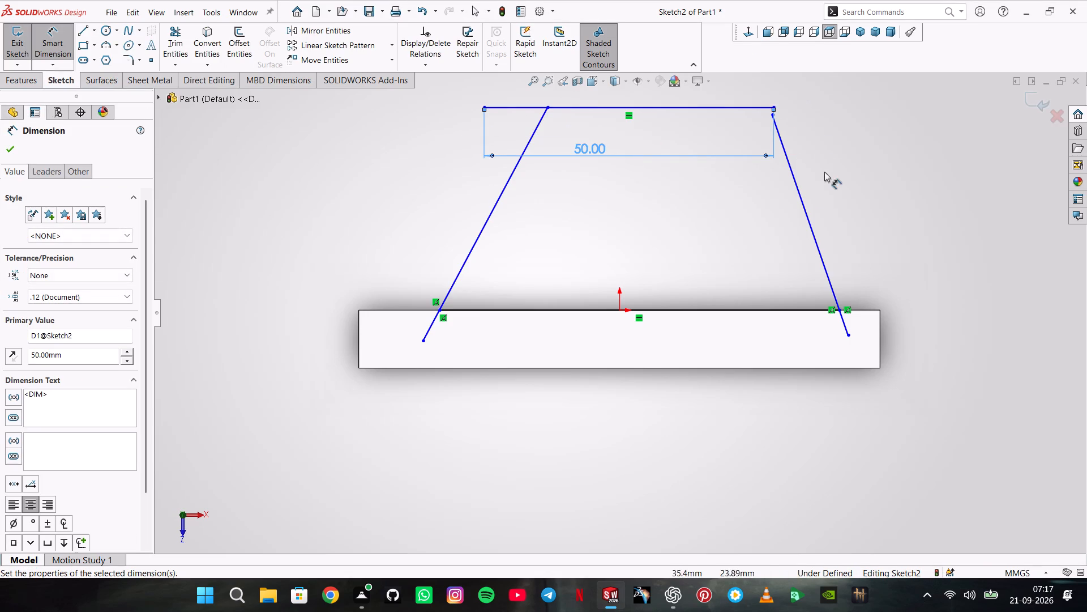
Dimension the angle between the right slanted line and the base line to 79°.
{"action": "left_click", "coordinate": [824, 259]}
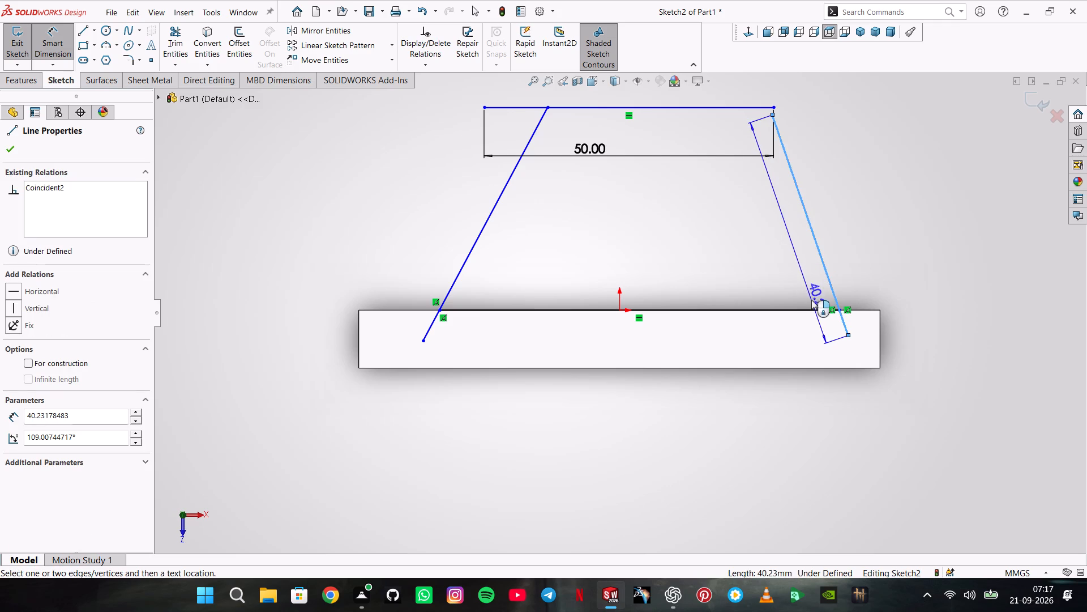
{"action": "left_click", "coordinate": [804, 311]}
{"action": "left_click", "coordinate": [785, 279]}
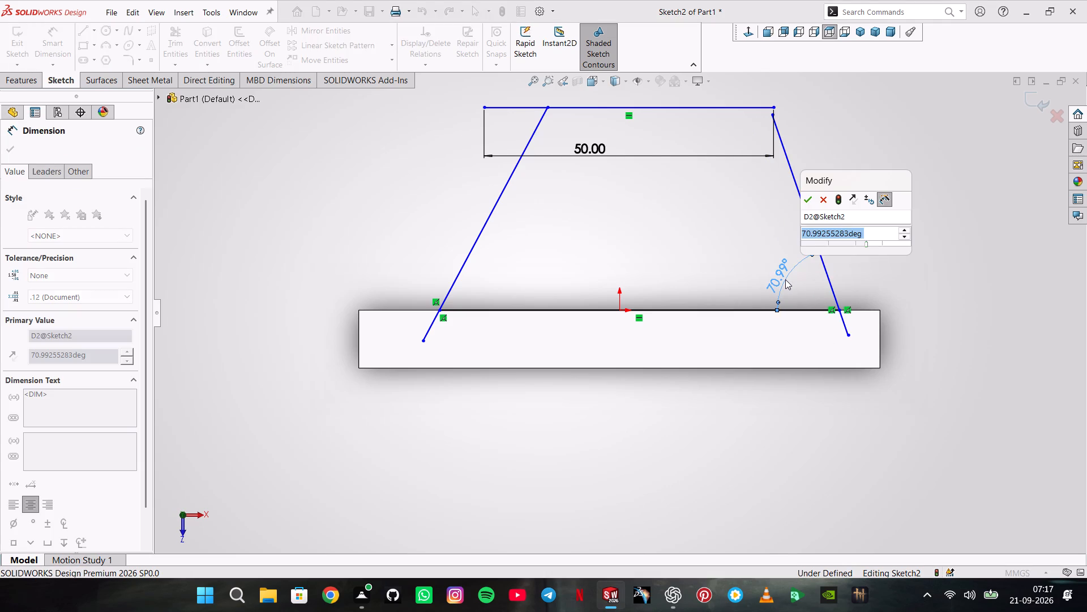
{"action": "type", "text": "79"}
{"action": "key", "text": "Return"}
Dimension the angle between the left slanted line and the base line to 79°.
{"action": "left_click", "coordinate": [492, 213]}
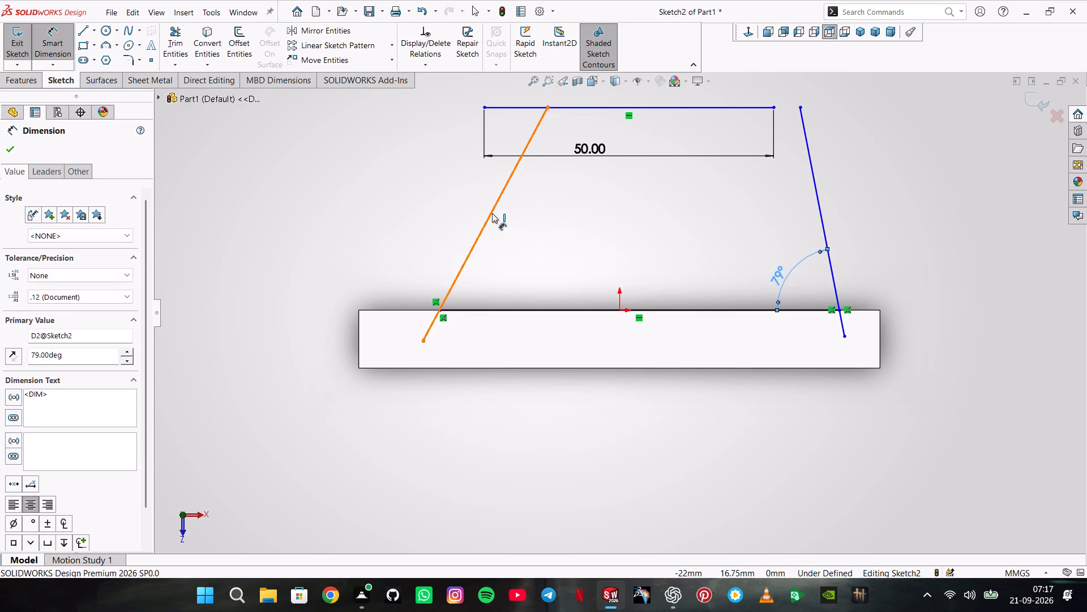
{"action": "left_click", "coordinate": [494, 309]}
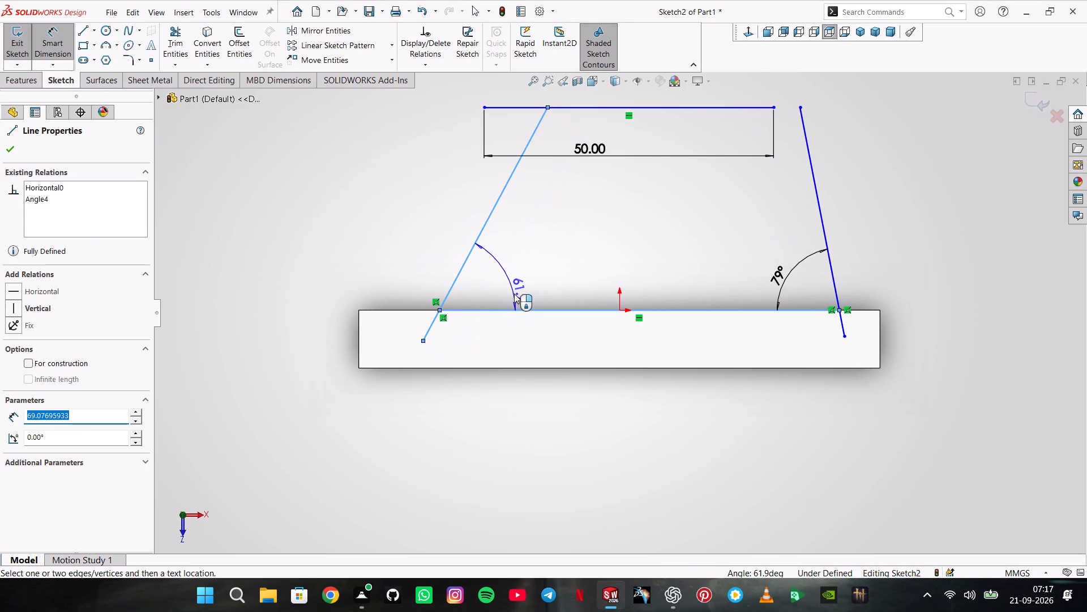
{"action": "left_click", "coordinate": [515, 294]}
{"action": "type", "text": "79"}
{"action": "key", "text": "Return"}
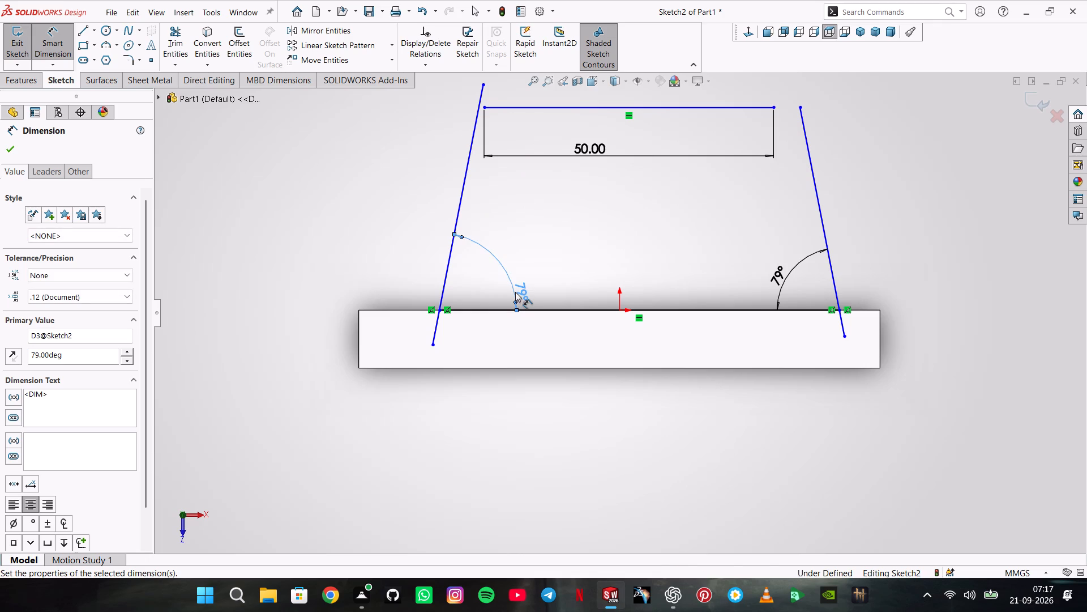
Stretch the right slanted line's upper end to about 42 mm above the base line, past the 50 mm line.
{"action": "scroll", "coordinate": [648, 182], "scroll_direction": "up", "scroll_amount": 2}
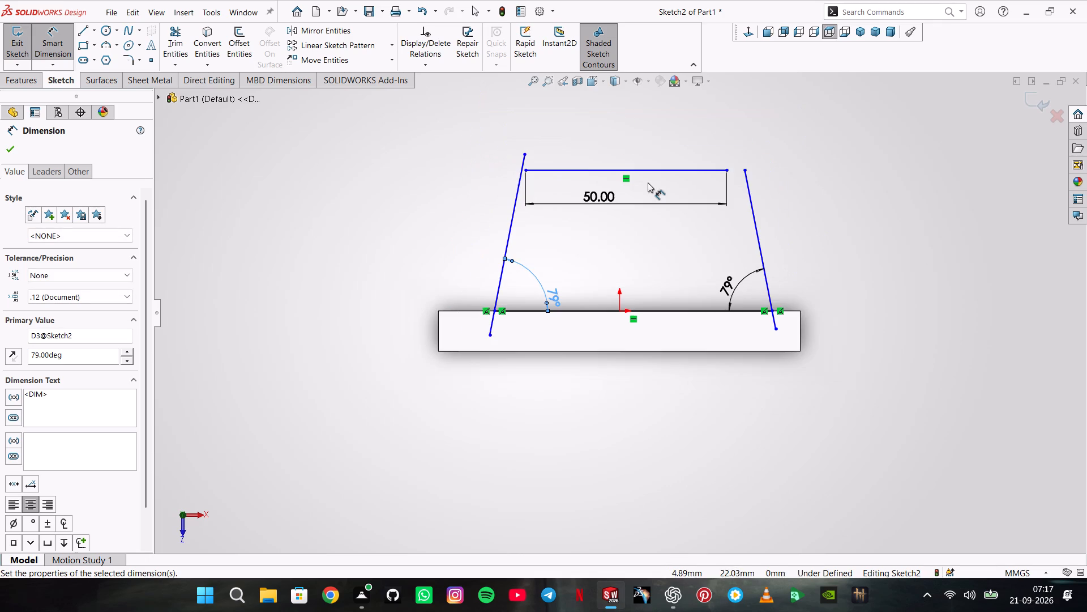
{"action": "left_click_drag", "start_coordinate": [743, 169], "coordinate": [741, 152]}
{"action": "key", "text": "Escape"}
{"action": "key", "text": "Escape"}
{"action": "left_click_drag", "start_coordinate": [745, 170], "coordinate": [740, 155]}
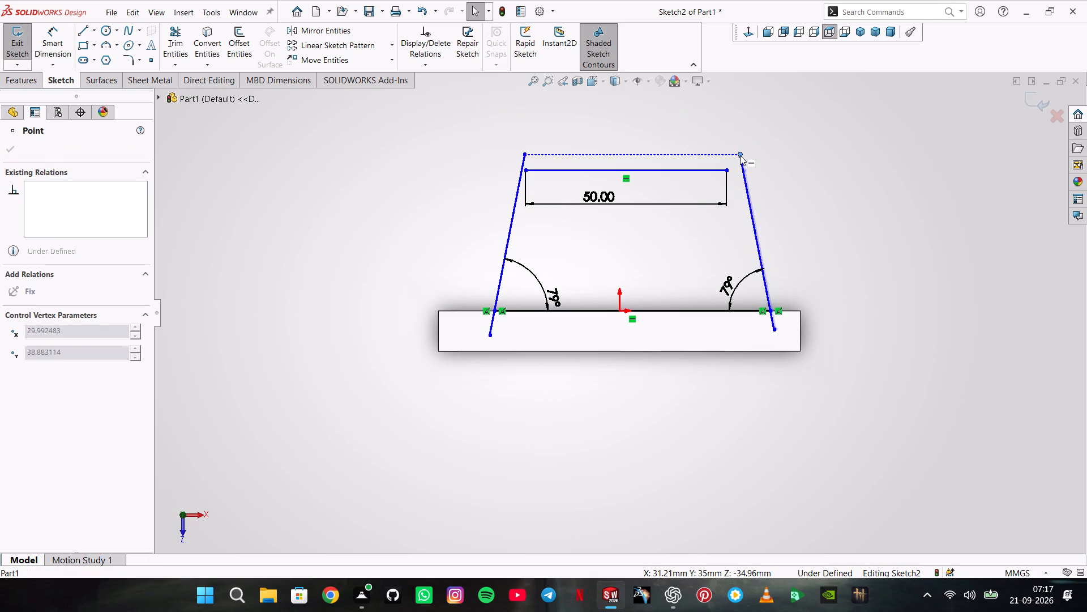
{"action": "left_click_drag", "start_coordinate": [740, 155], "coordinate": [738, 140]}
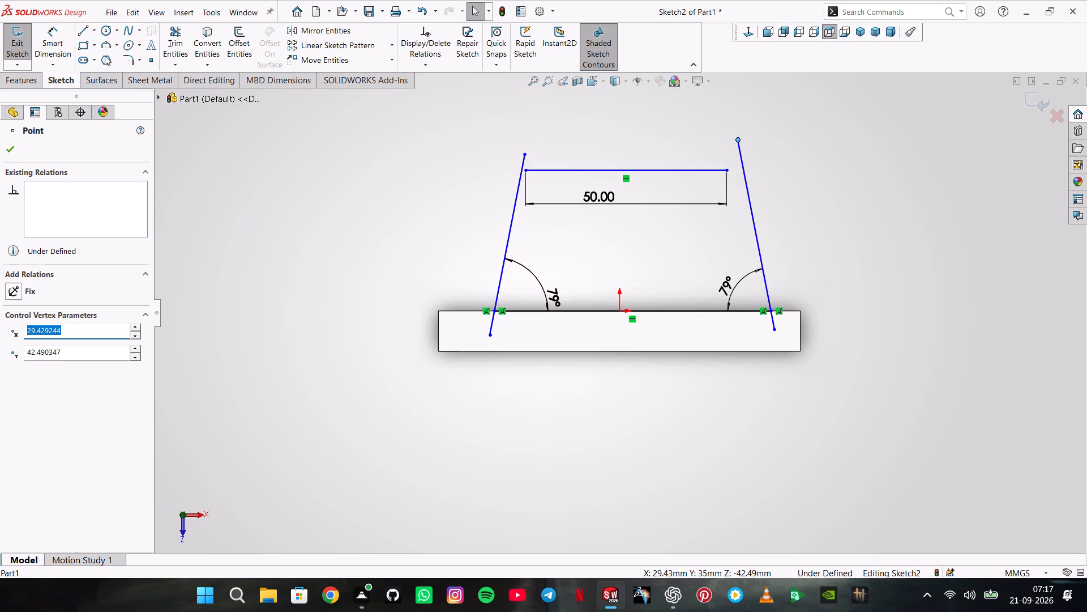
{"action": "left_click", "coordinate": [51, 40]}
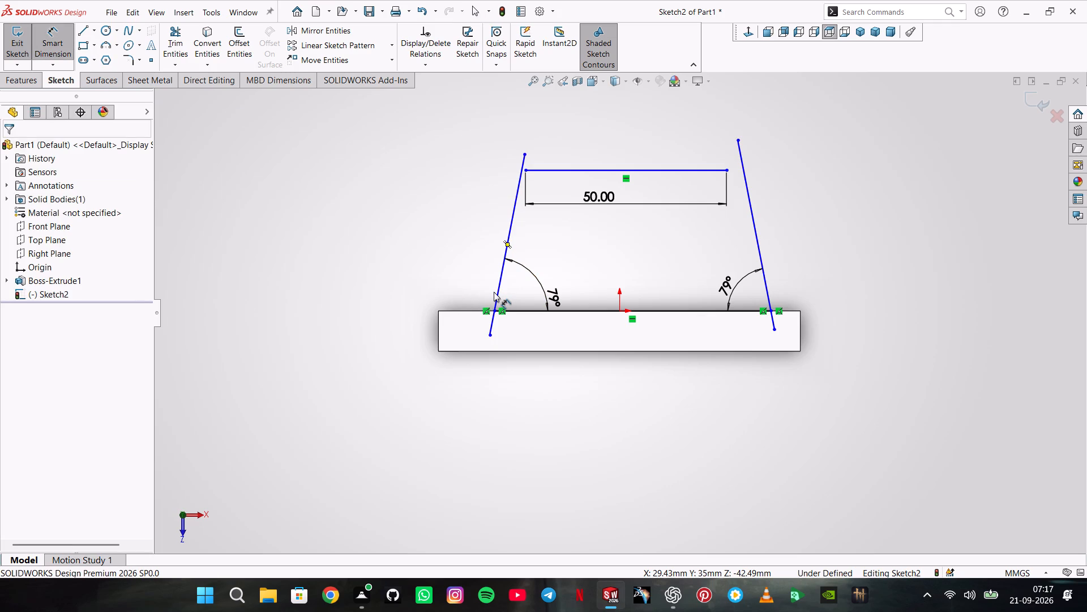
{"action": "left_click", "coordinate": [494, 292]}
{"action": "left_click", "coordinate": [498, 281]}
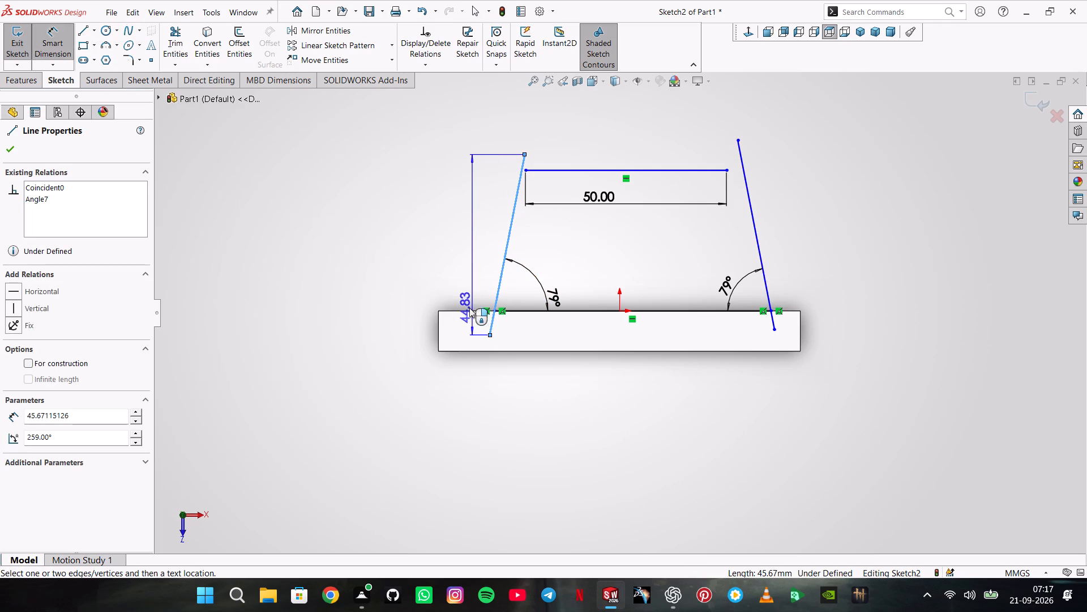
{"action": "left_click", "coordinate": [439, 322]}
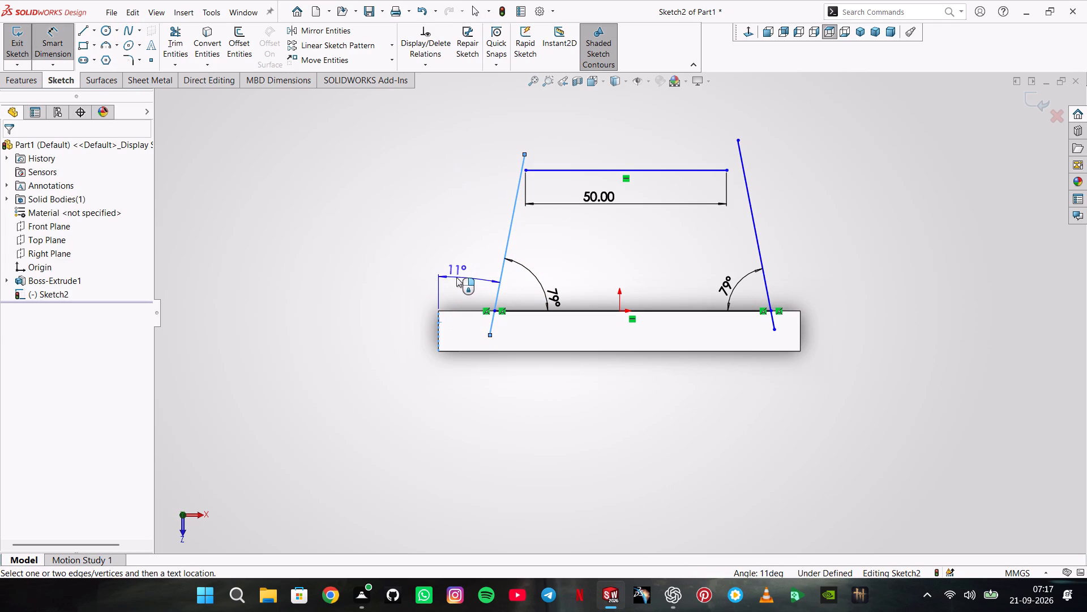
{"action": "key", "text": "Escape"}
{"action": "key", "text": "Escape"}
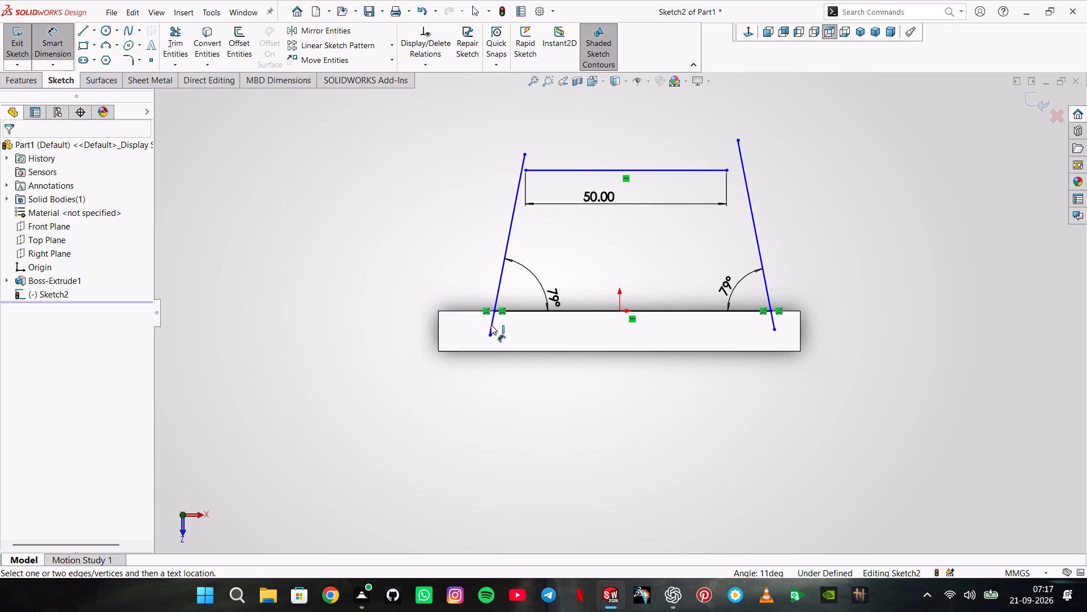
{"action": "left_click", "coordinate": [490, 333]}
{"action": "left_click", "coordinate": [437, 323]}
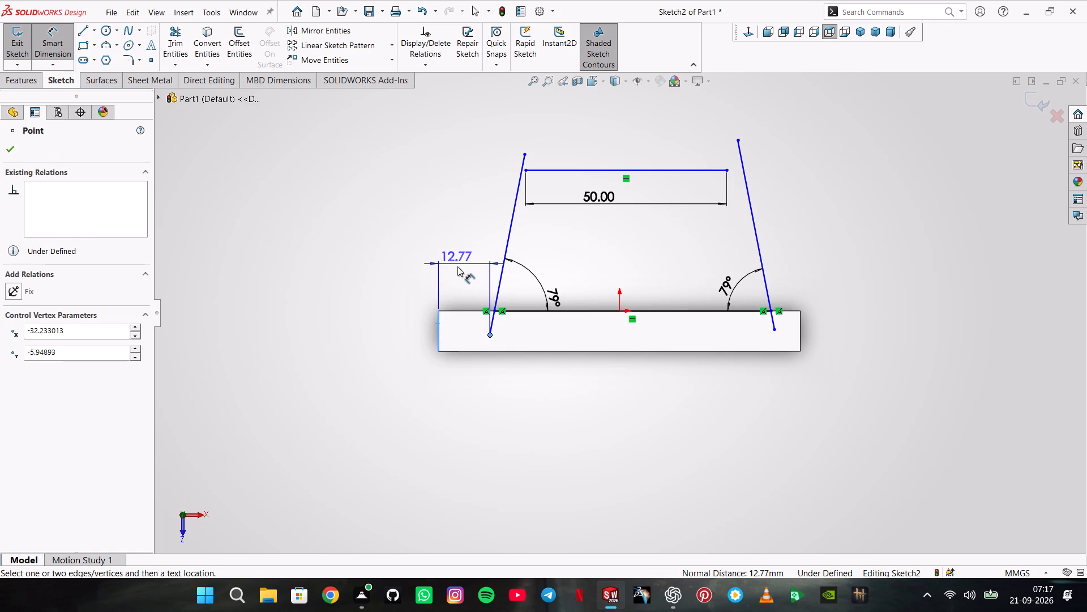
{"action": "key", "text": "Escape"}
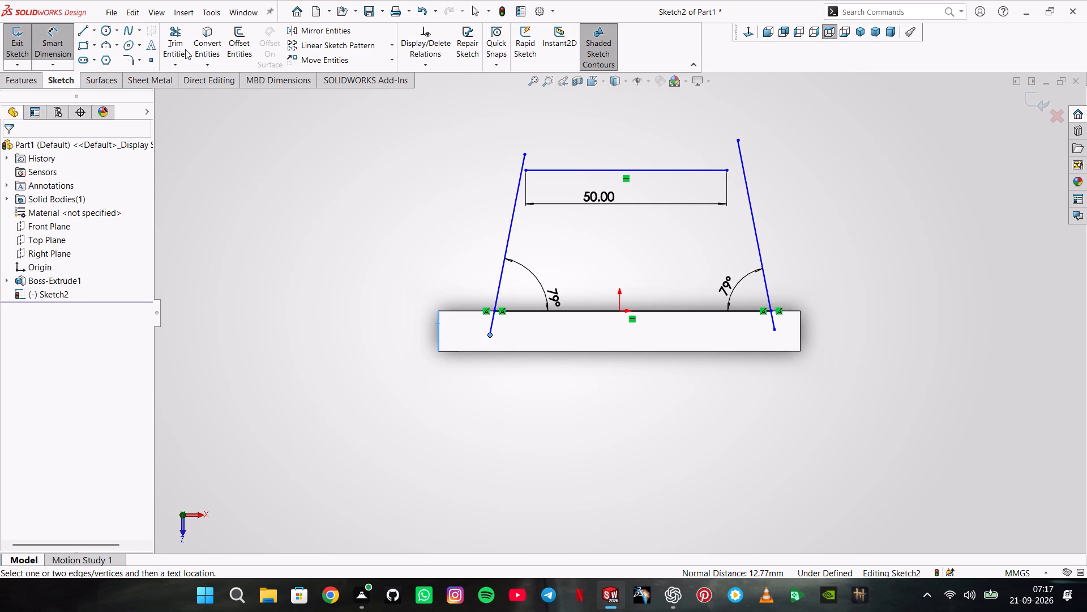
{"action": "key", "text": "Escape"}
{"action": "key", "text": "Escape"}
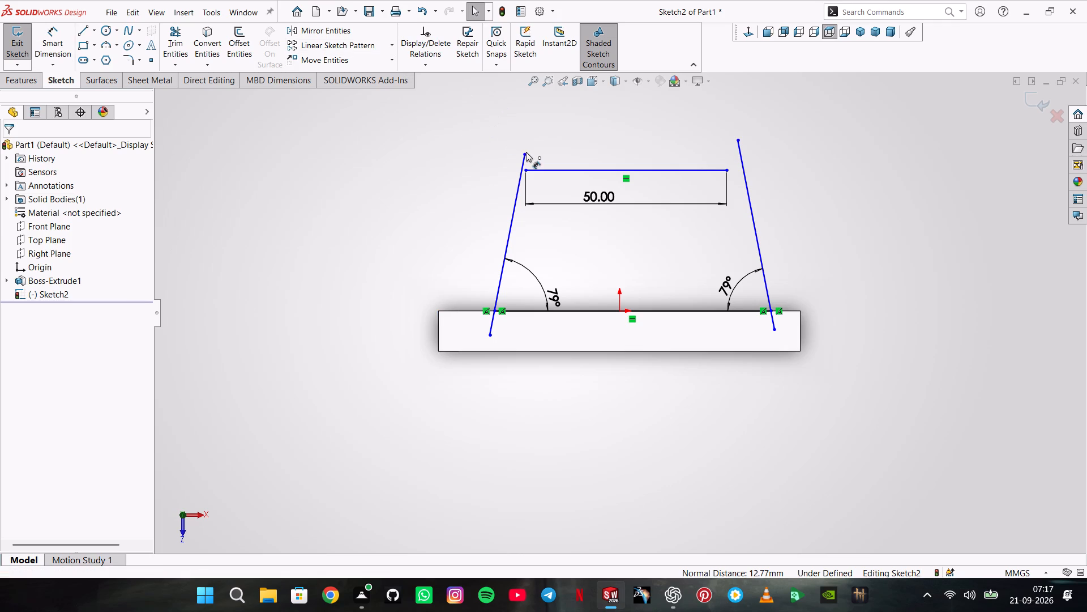
Stretch the upper ends of the left and right slanted lines to about 55 mm and 57 mm above the base line.
{"action": "left_click_drag", "start_coordinate": [526, 154], "coordinate": [564, 91]}
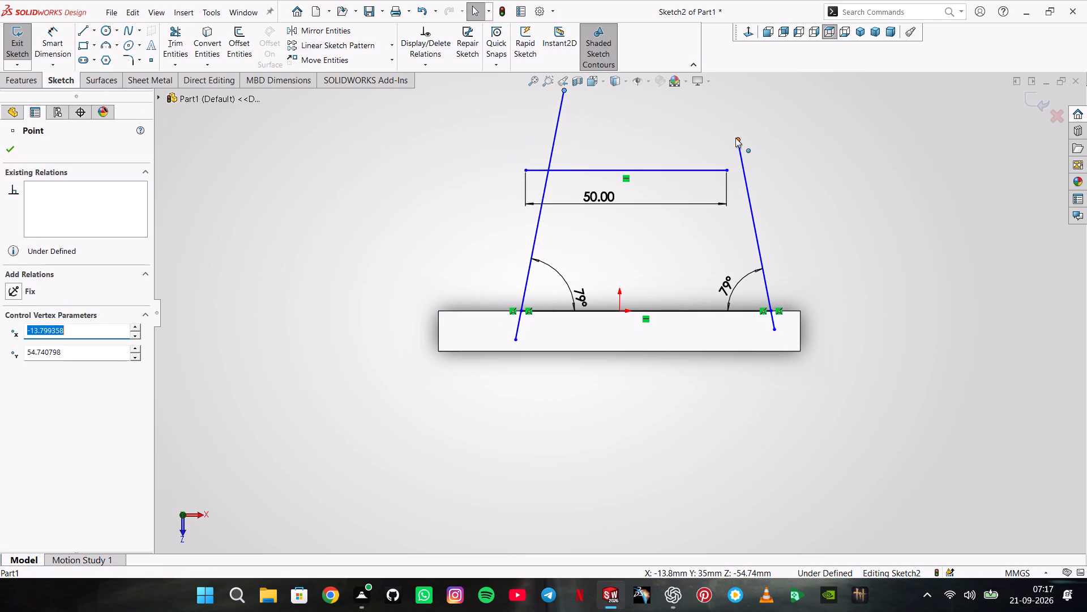
{"action": "left_click_drag", "start_coordinate": [735, 138], "coordinate": [712, 80]}
{"action": "key", "text": "Escape"}
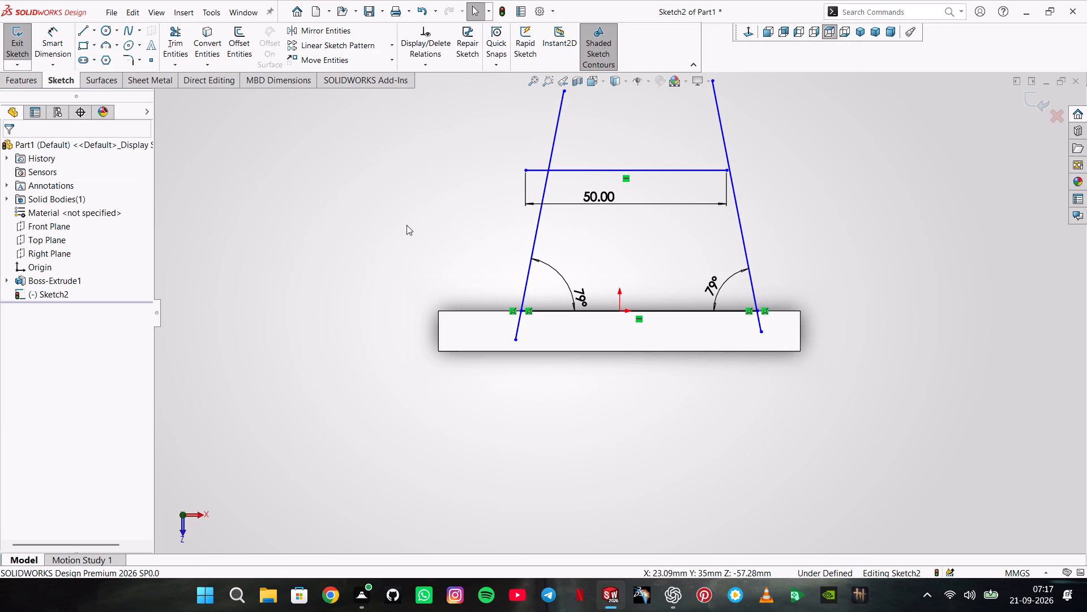
Dimension the length of the base line along the plate's back edge to 70 mm.
{"action": "left_click", "coordinate": [64, 42]}
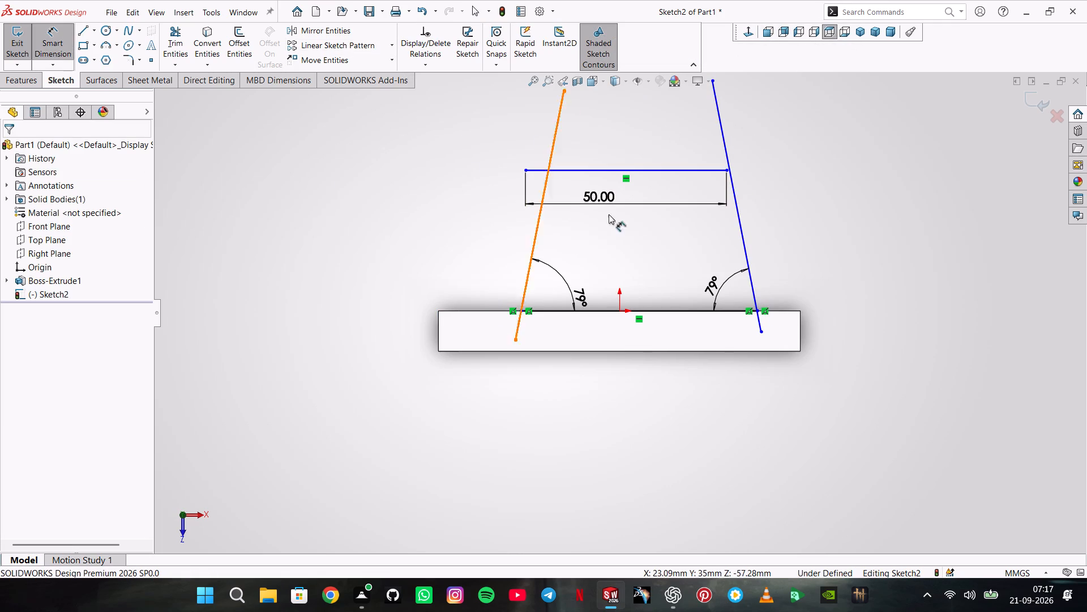
{"action": "left_click", "coordinate": [593, 309]}
{"action": "left_click", "coordinate": [593, 381]}
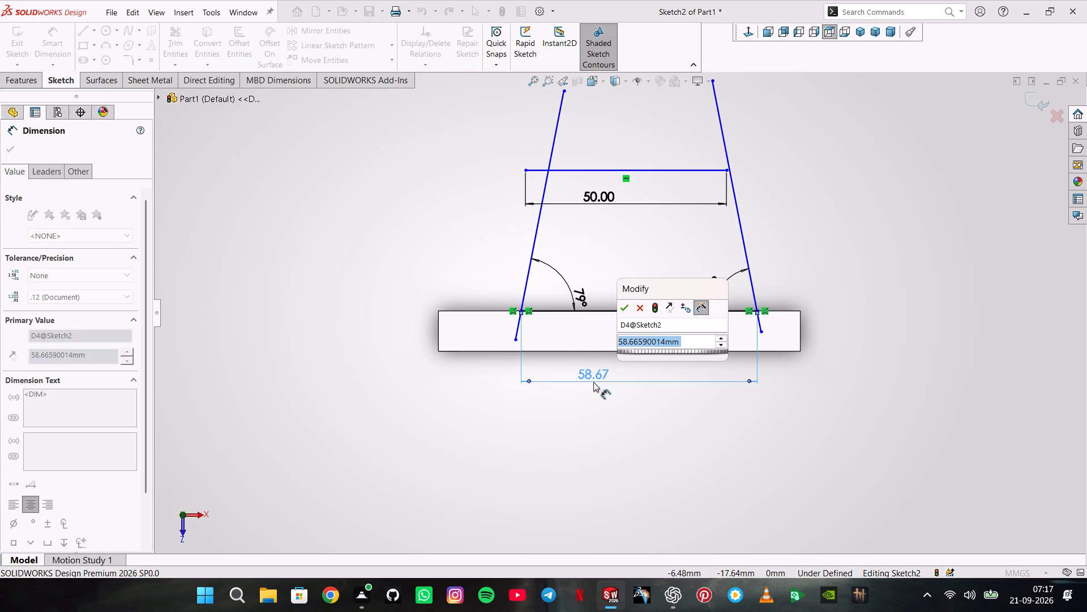
{"action": "type", "text": "70"}
{"action": "key", "text": "Return"}
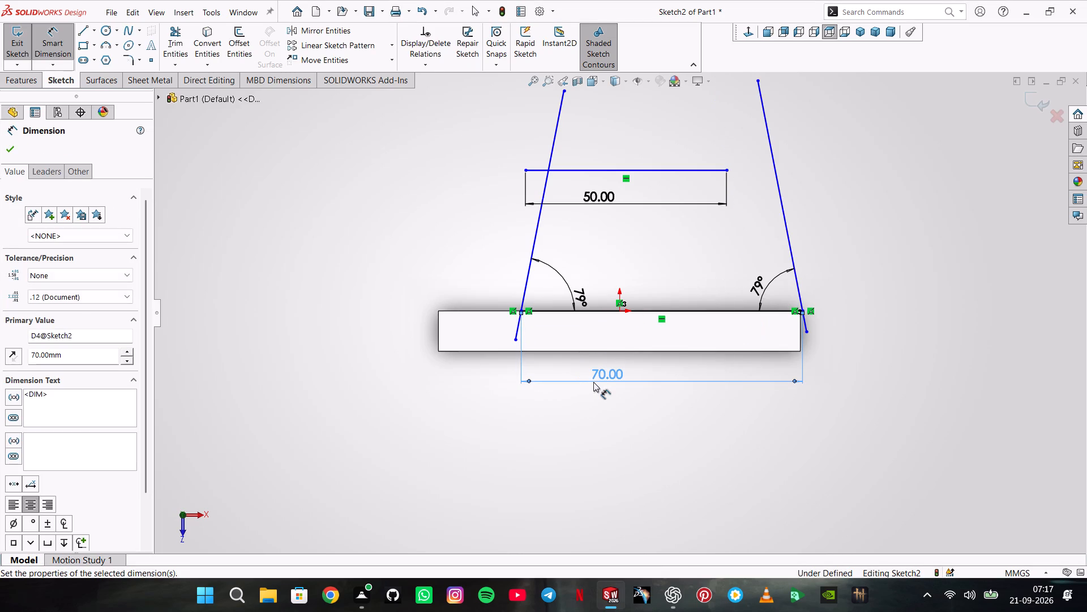
Trim the short ends of both slanted lines that overhang below the base line, using Trim to closest.
{"action": "scroll", "coordinate": [418, 243], "scroll_direction": "up", "scroll_amount": 2}
{"action": "scroll", "coordinate": [658, 287], "scroll_direction": "down", "scroll_amount": 4}
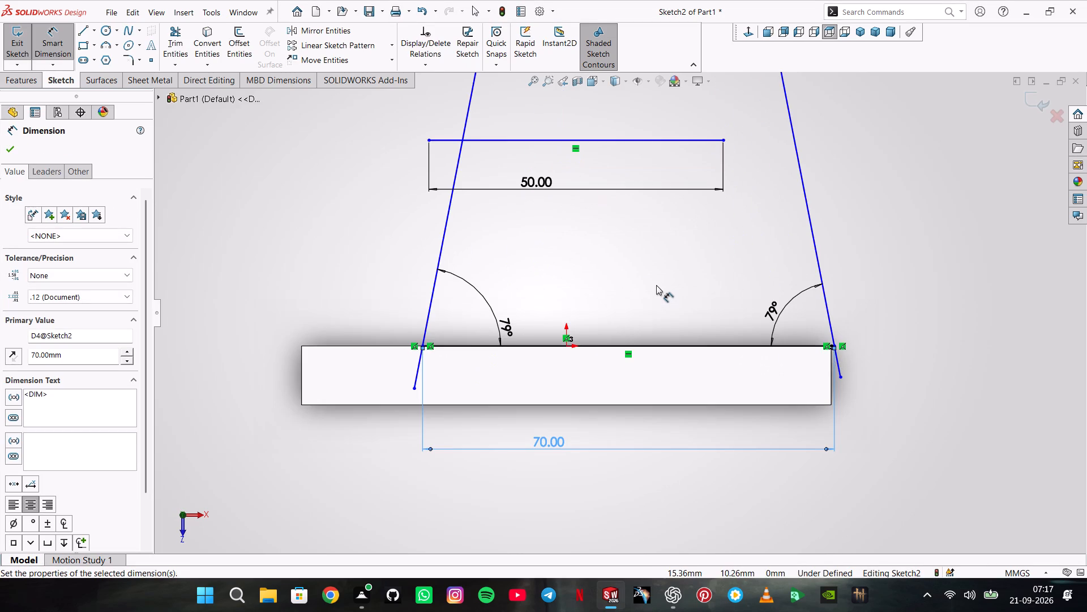
{"action": "left_click", "coordinate": [41, 37]}
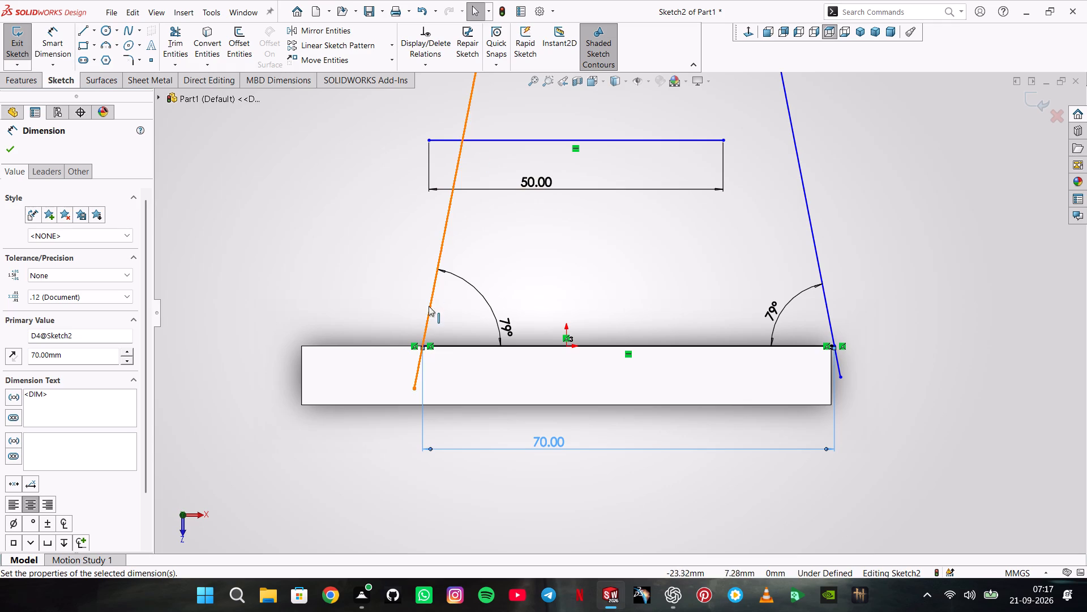
{"action": "left_click", "coordinate": [171, 46]}
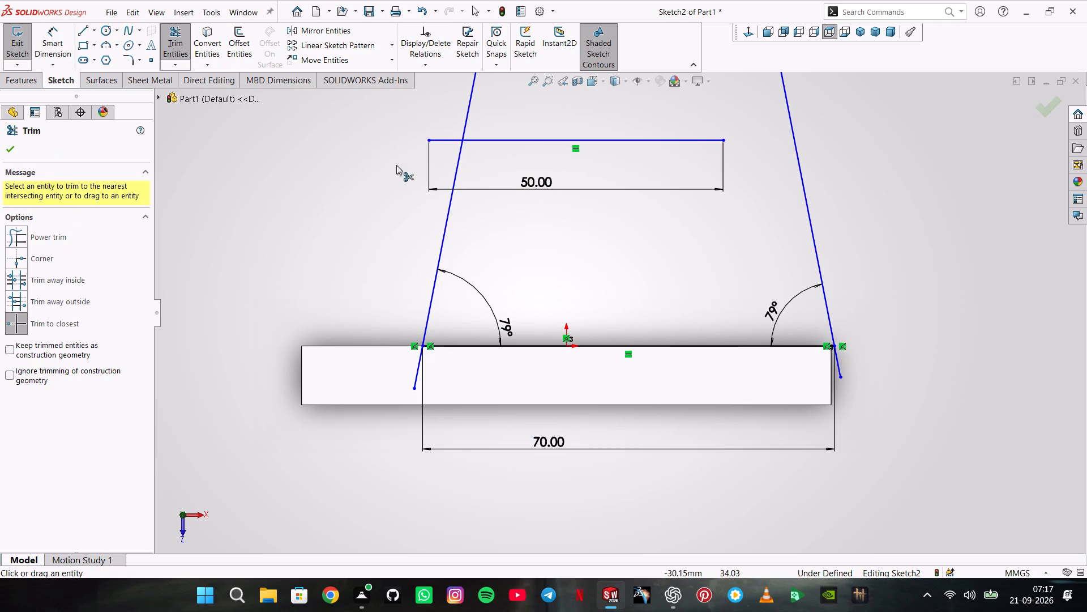
{"action": "left_click", "coordinate": [417, 363]}
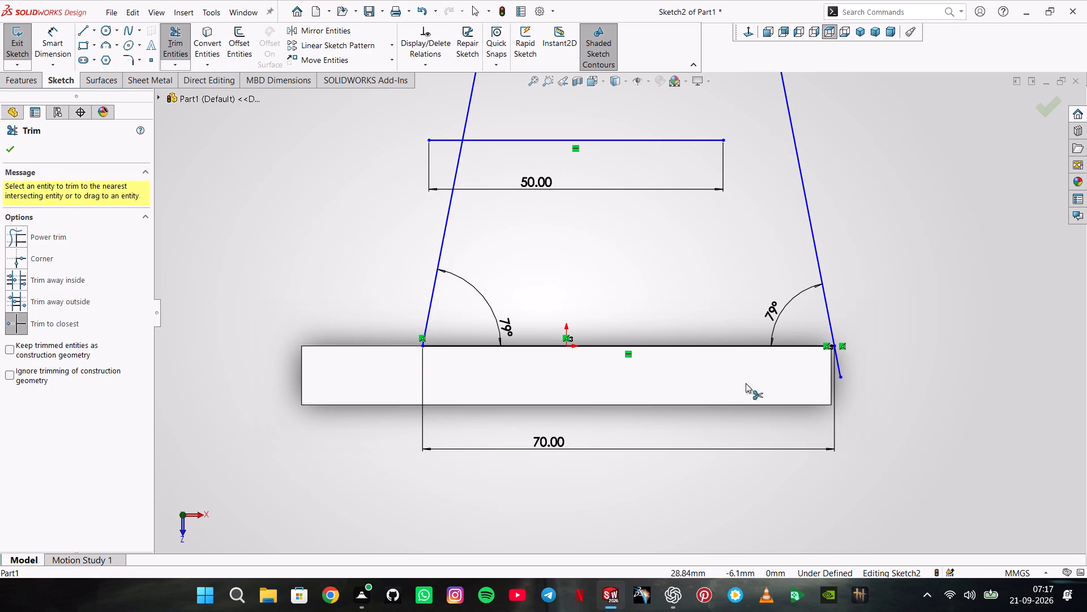
{"action": "left_click", "coordinate": [838, 367]}
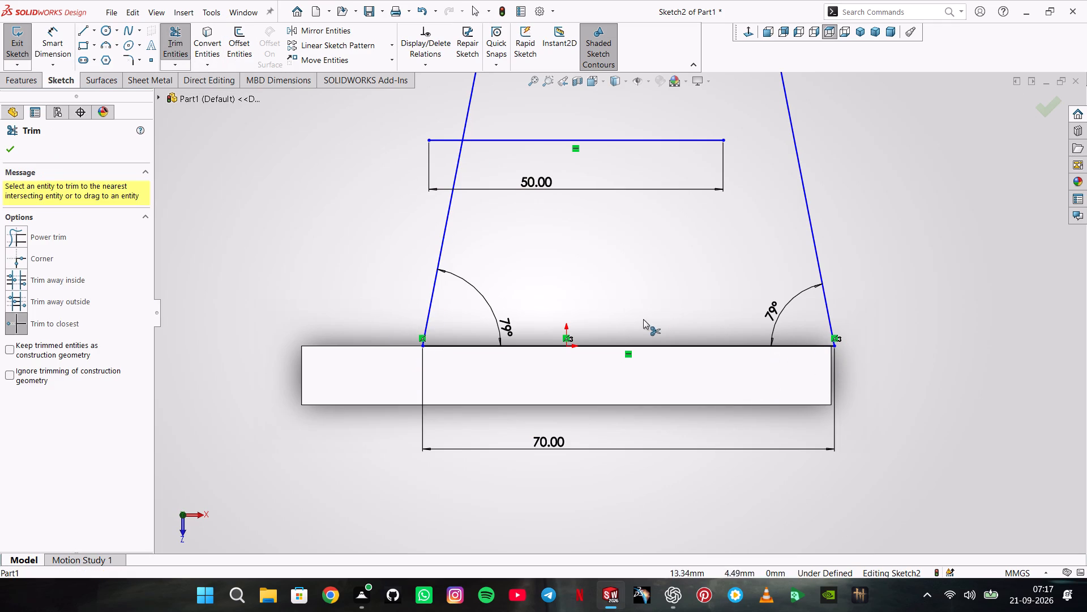
{"action": "left_click", "coordinate": [10, 143]}
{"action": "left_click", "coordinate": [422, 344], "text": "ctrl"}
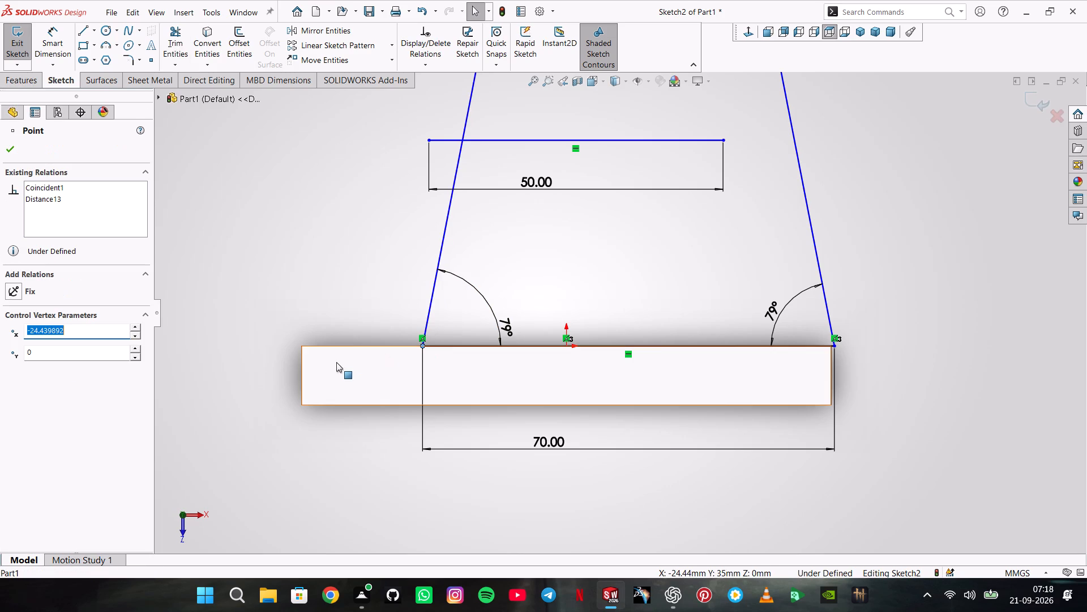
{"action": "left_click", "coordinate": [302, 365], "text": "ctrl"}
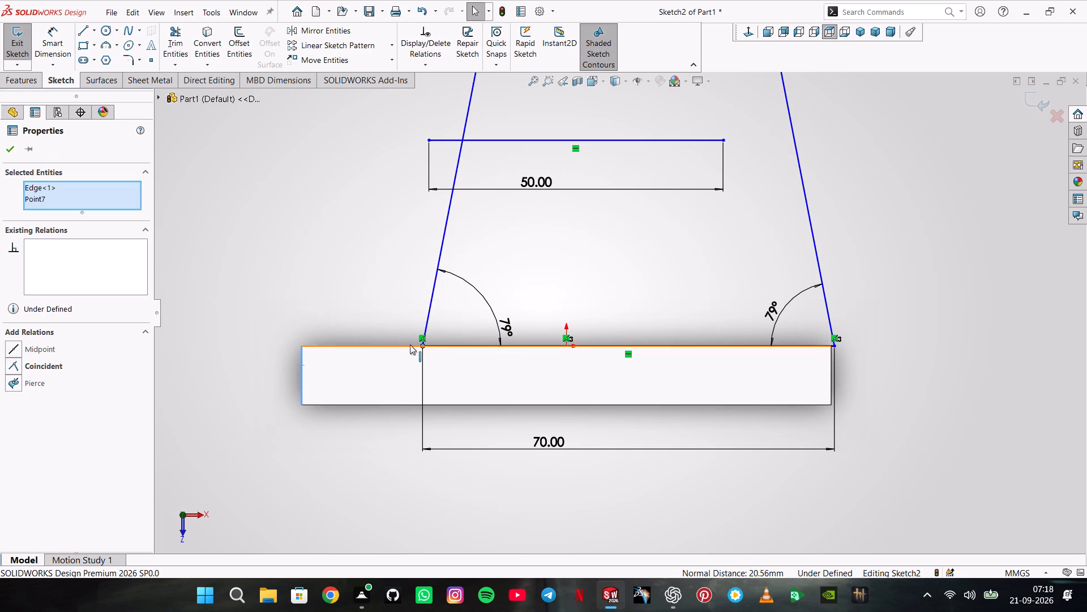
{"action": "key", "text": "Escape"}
Dimension the distance from the base line's left end to the plate's left edge to 10 mm.
{"action": "left_click", "coordinate": [36, 33]}
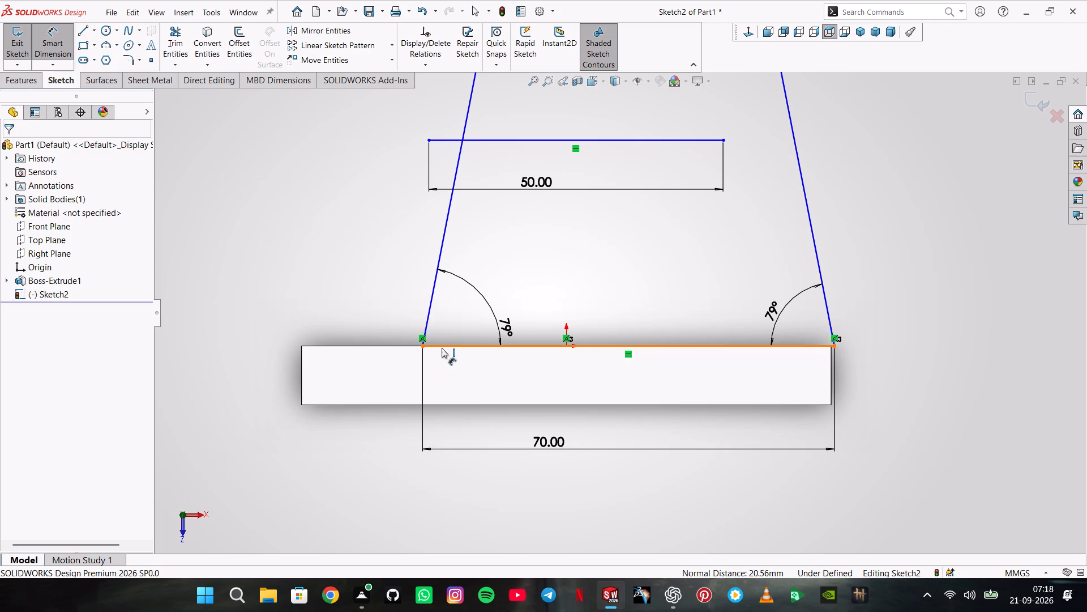
{"action": "left_click", "coordinate": [425, 348], "text": "ctrl"}
{"action": "left_click", "coordinate": [303, 377]}
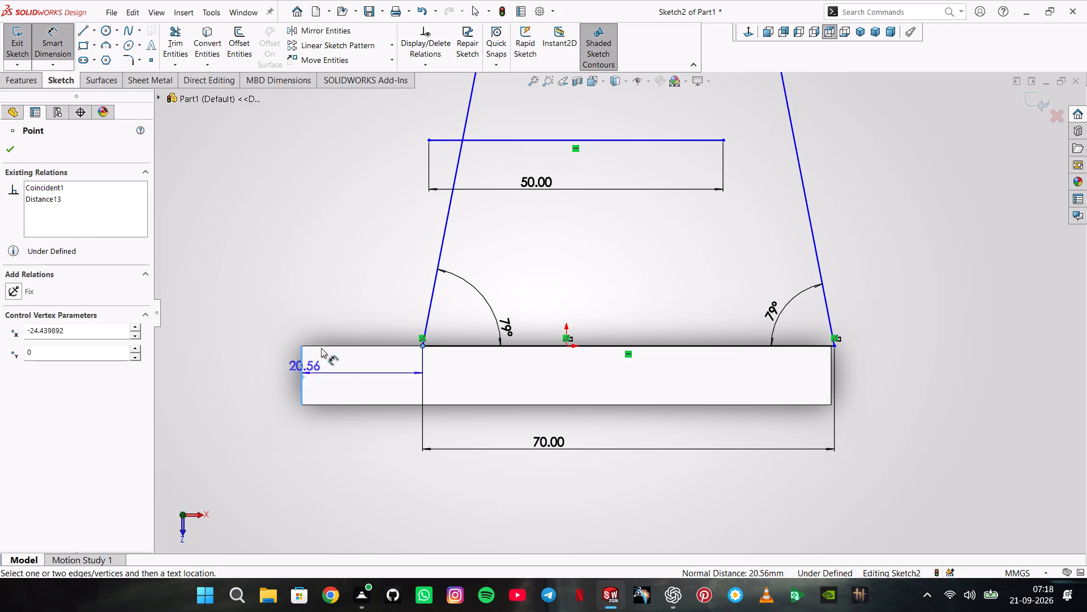
{"action": "left_click", "coordinate": [354, 294]}
{"action": "type", "text": "10"}
{"action": "key", "text": "Return"}
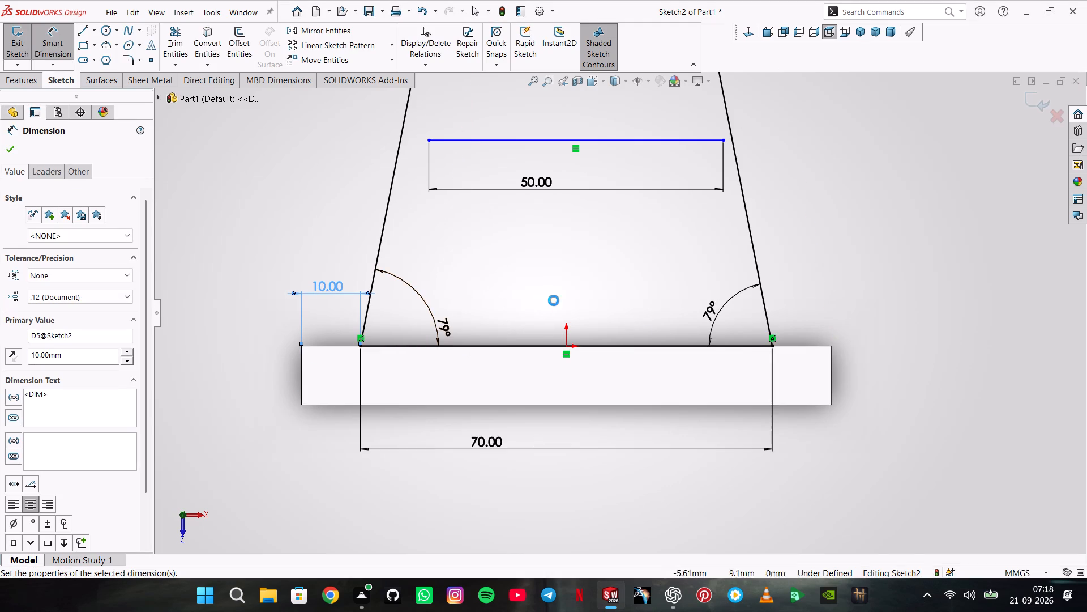
Add a driven dimension between the base line's right end and the plate's right edge.
{"action": "left_click", "coordinate": [774, 347]}
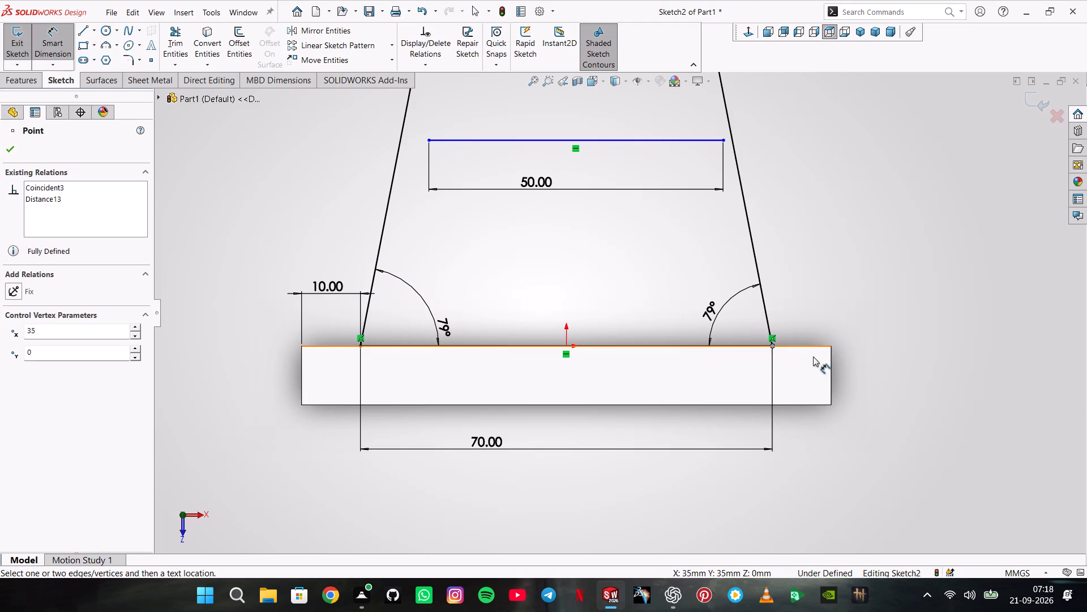
{"action": "left_click", "coordinate": [832, 362]}
{"action": "left_click", "coordinate": [808, 311]}
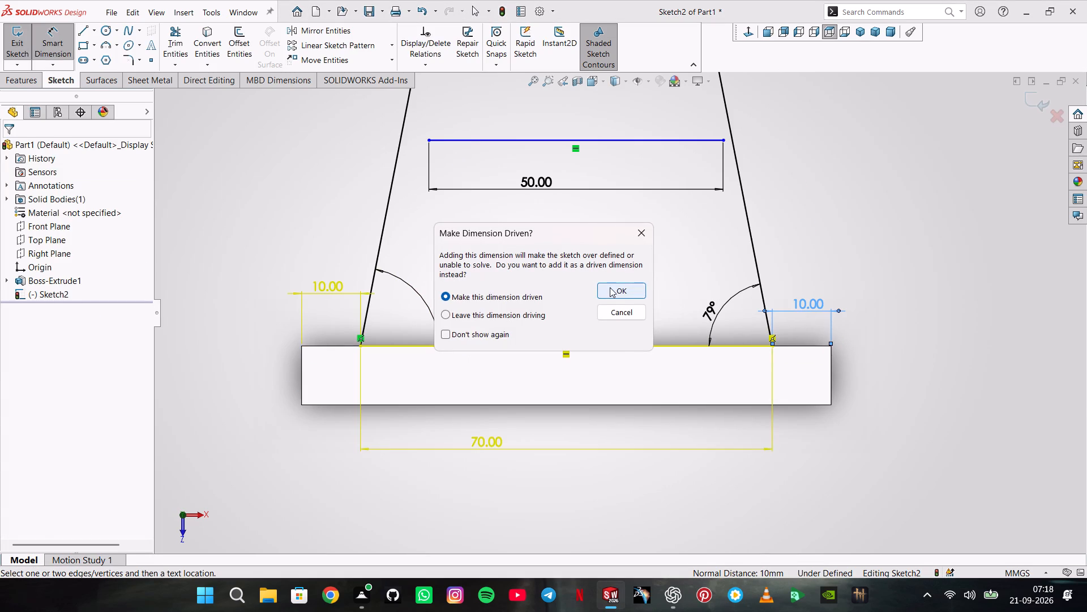
{"action": "left_click", "coordinate": [610, 287]}
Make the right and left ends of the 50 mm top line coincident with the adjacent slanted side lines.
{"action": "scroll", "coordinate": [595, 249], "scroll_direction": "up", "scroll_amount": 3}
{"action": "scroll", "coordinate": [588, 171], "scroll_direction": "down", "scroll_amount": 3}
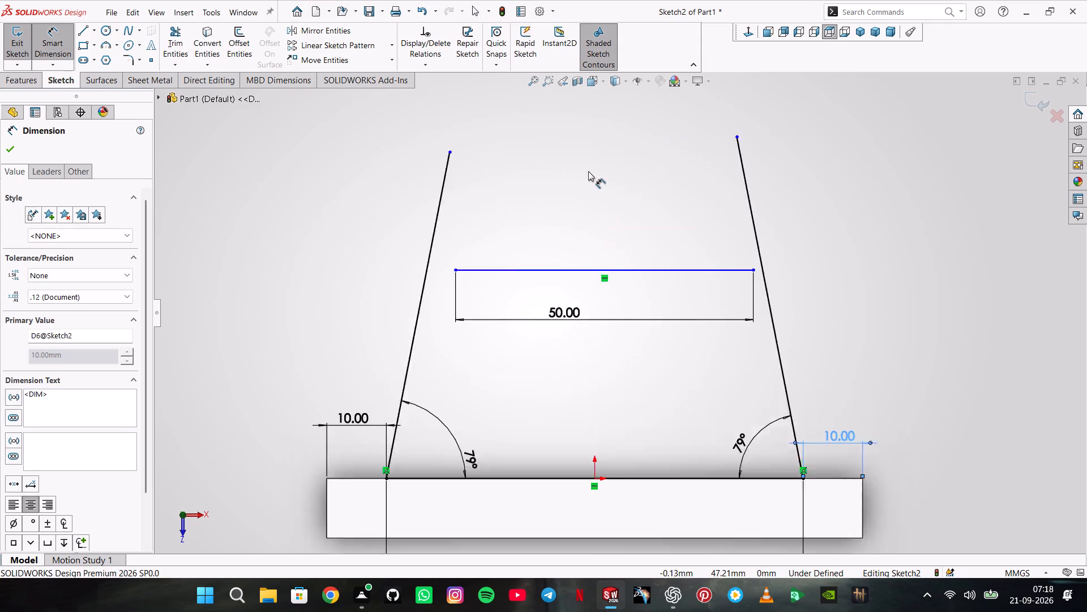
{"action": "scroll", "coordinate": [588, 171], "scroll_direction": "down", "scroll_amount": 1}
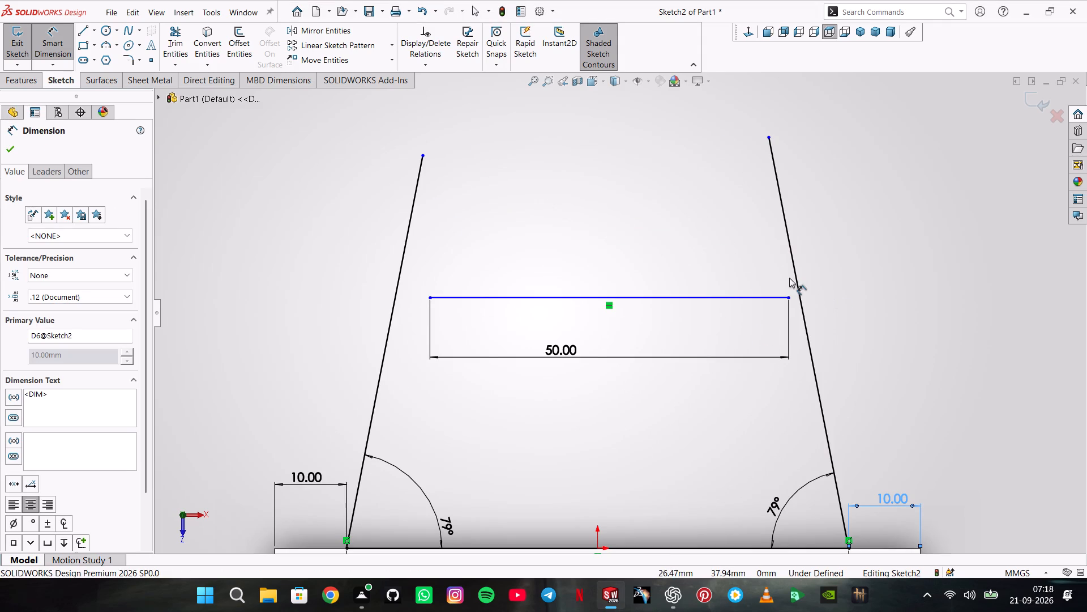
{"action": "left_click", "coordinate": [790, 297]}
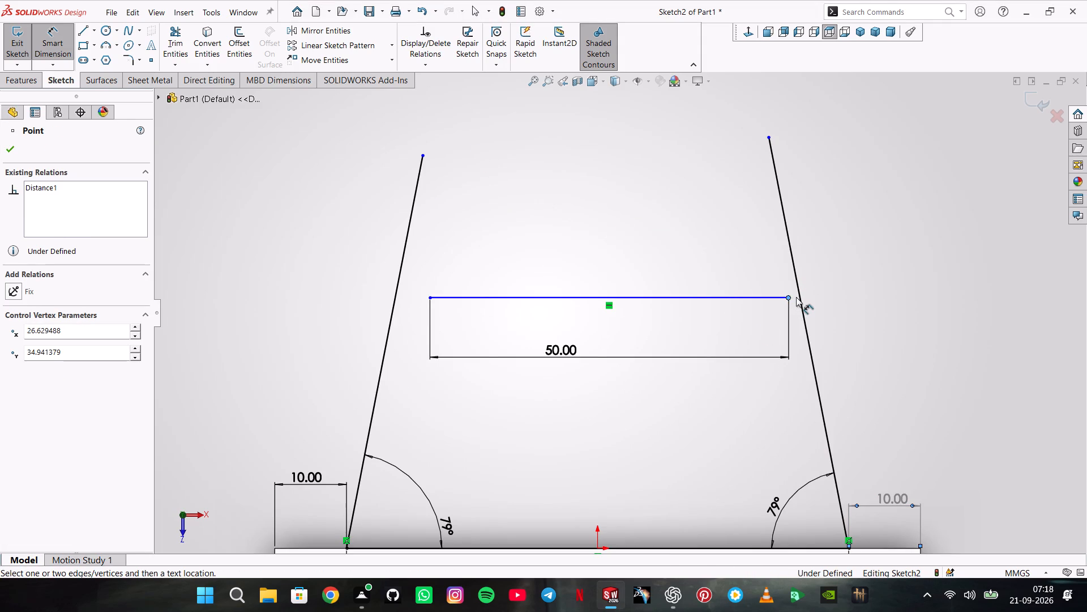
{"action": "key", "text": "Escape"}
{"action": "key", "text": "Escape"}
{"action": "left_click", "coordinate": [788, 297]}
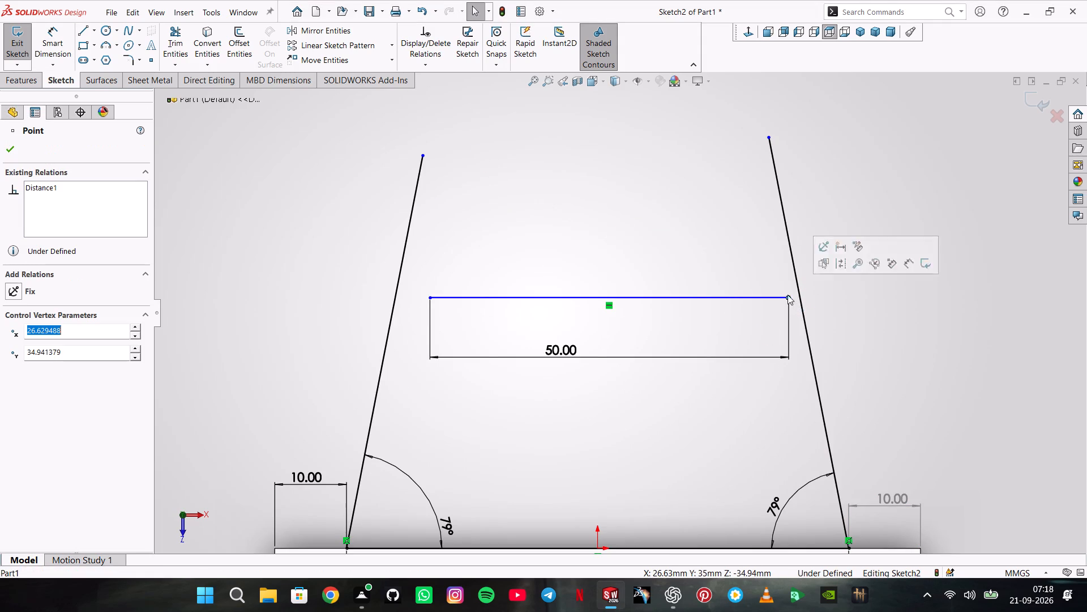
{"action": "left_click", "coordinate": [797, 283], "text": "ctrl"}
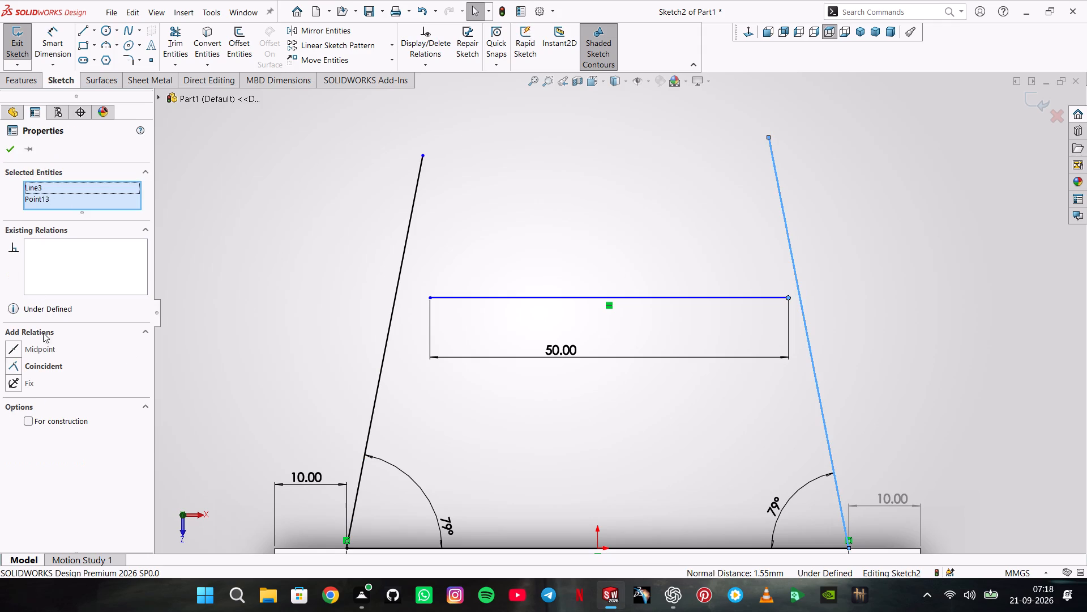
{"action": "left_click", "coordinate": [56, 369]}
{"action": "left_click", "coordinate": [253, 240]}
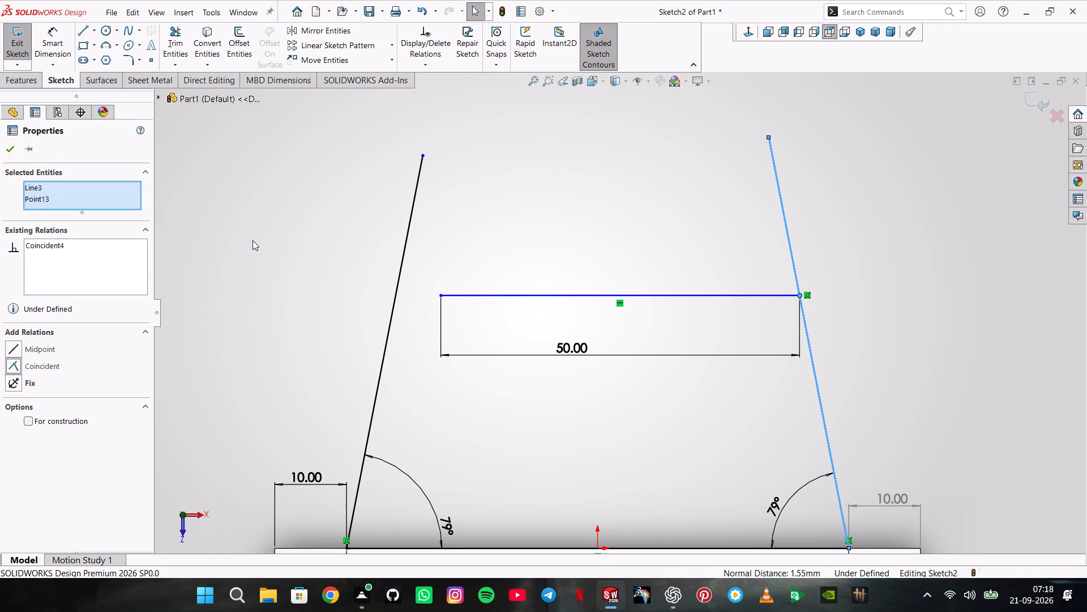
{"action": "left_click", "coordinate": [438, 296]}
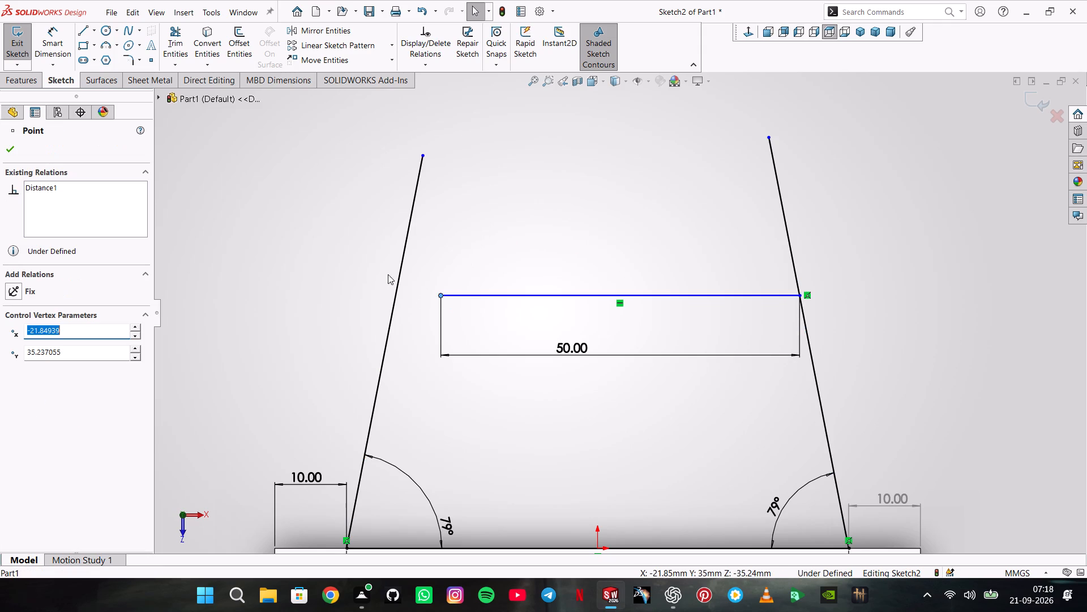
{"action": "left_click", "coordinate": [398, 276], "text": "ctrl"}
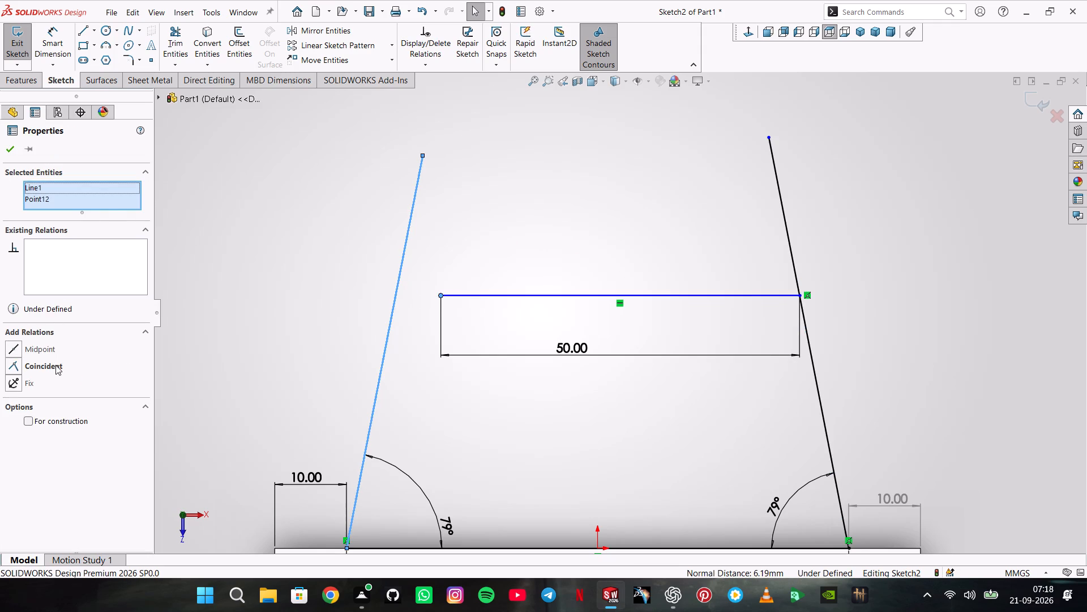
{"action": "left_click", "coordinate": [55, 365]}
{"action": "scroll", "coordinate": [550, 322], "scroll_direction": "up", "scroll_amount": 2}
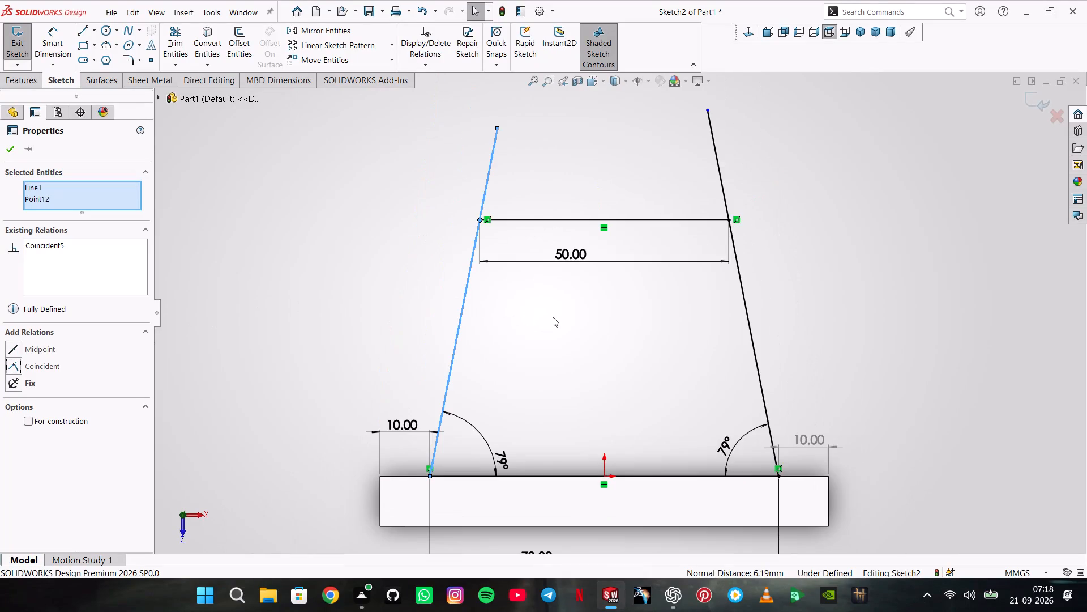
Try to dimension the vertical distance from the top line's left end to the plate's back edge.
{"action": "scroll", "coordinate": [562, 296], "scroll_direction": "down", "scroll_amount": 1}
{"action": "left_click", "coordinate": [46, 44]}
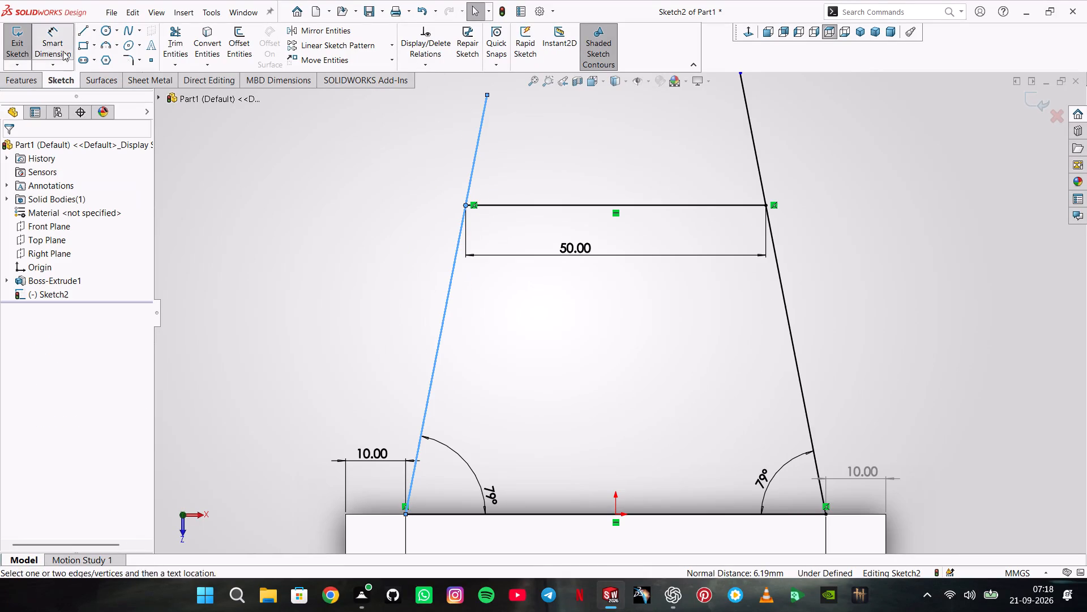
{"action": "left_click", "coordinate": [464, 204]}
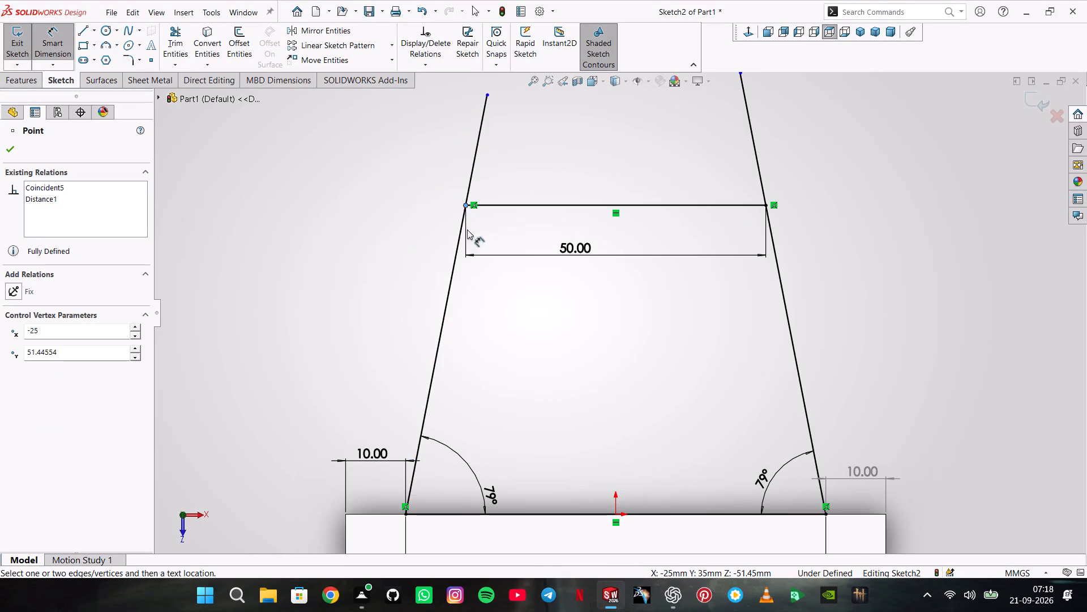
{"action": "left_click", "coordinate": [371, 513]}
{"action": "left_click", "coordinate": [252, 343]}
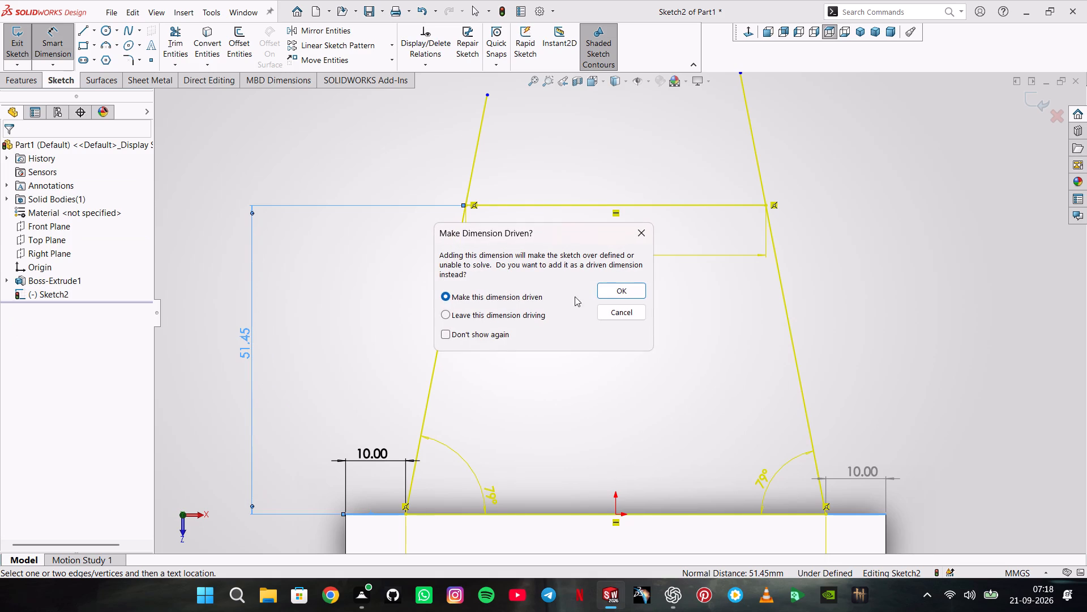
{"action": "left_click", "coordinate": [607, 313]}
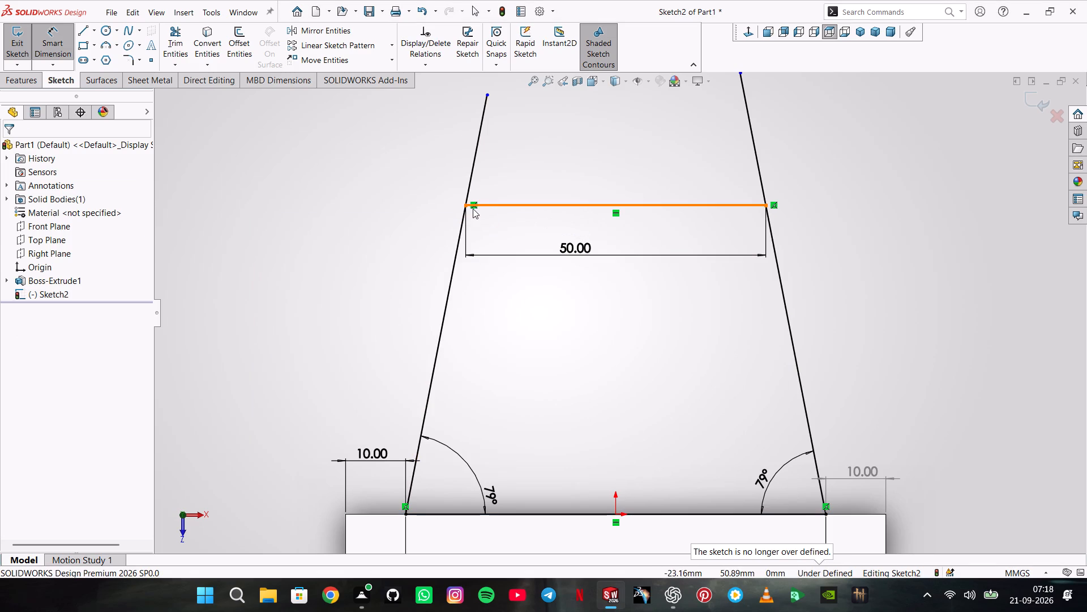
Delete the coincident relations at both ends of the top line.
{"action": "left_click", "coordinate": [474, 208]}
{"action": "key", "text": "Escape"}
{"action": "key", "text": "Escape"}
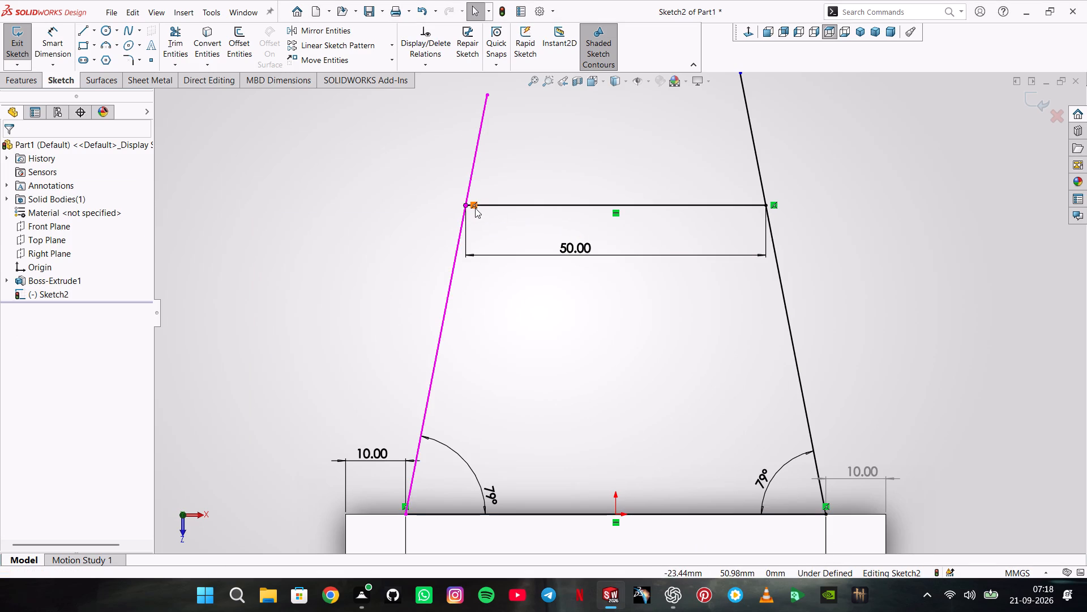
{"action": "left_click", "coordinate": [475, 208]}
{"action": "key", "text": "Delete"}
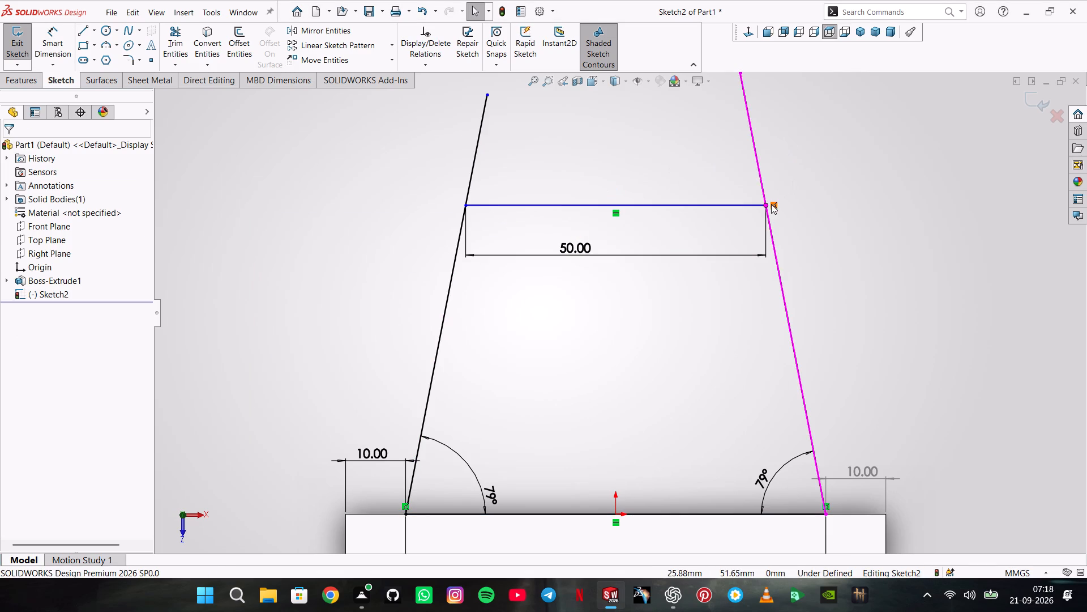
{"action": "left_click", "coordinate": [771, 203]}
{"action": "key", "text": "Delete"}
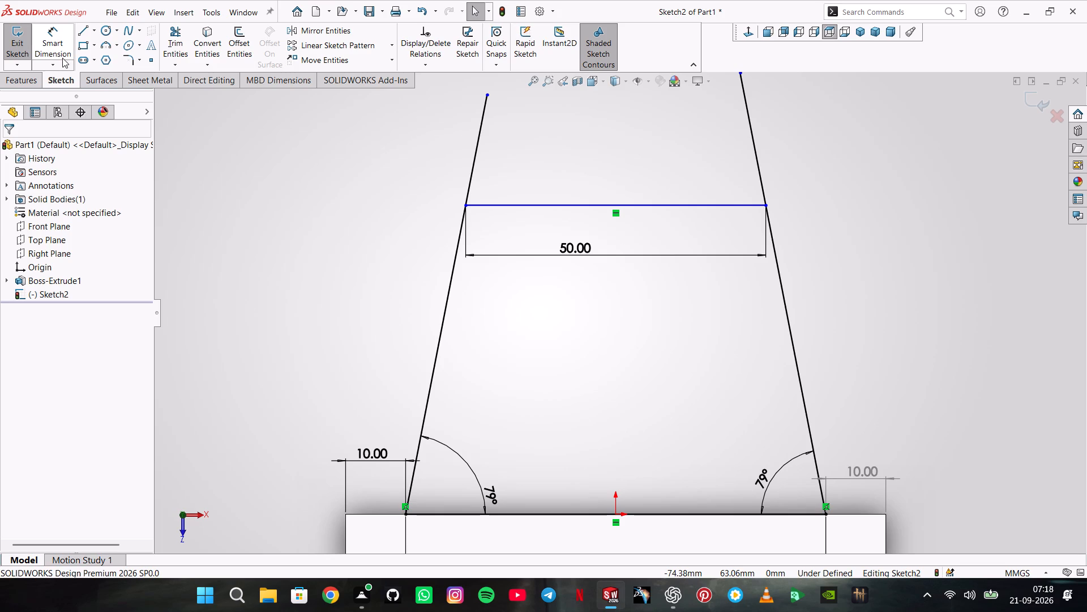
Dimension the height between the top line and the plate's back edge to 49 mm.
{"action": "left_click", "coordinate": [62, 58]}
{"action": "left_click", "coordinate": [500, 203]}
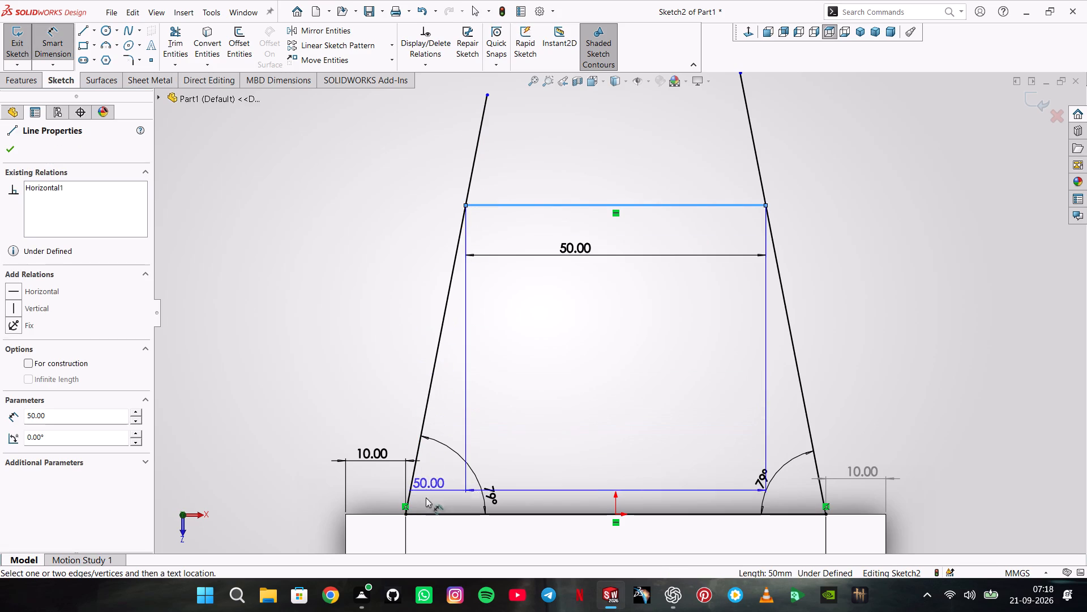
{"action": "left_click", "coordinate": [387, 515]}
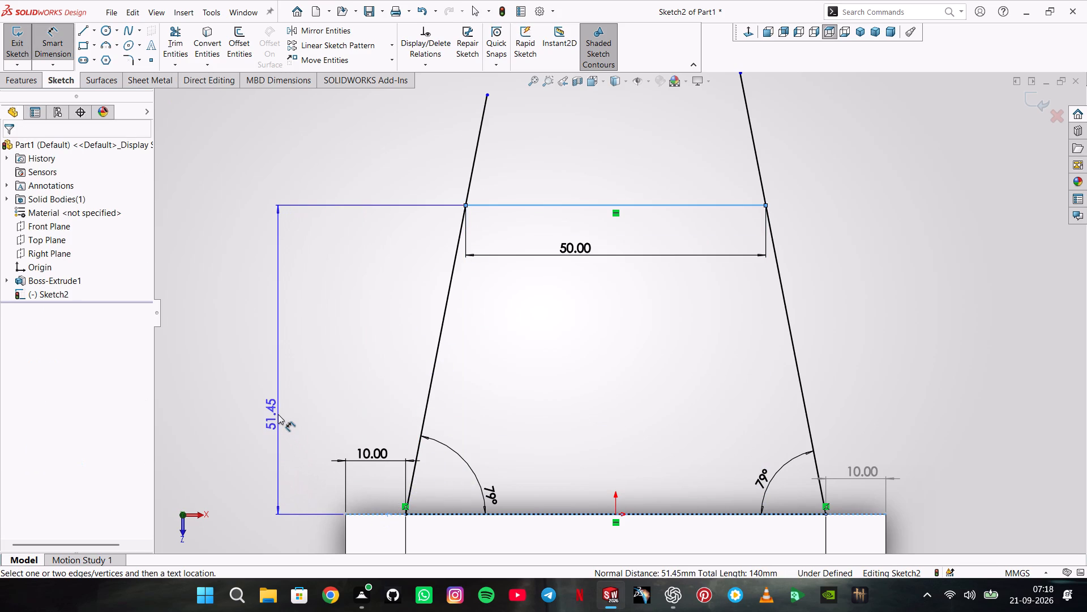
{"action": "left_click", "coordinate": [278, 414]}
{"action": "type", "text": "49"}
{"action": "key", "text": "Return"}
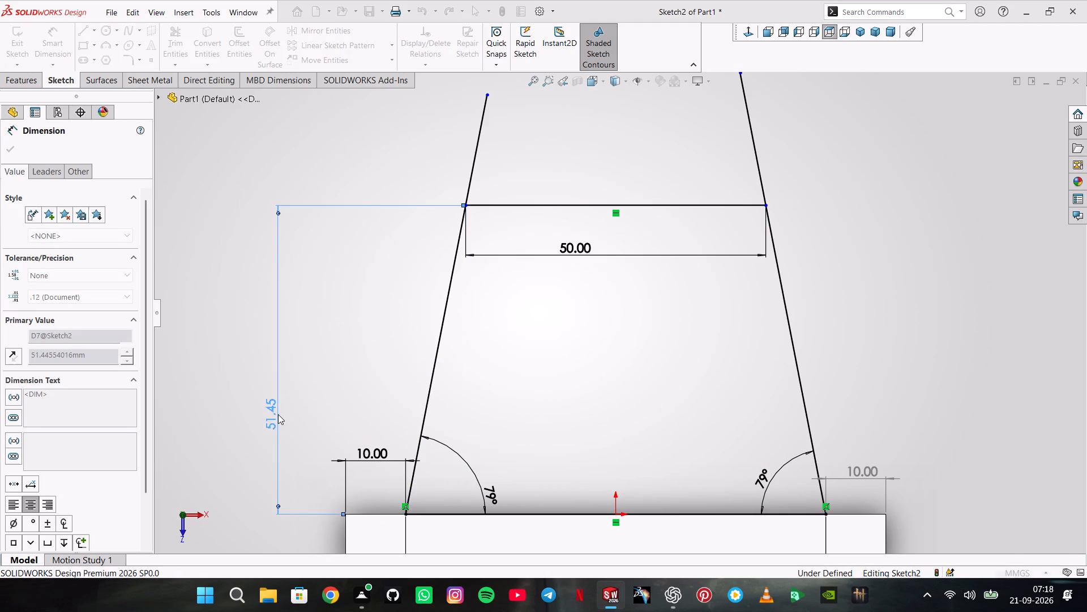
{"action": "scroll", "coordinate": [697, 181], "scroll_direction": "down", "scroll_amount": 6}
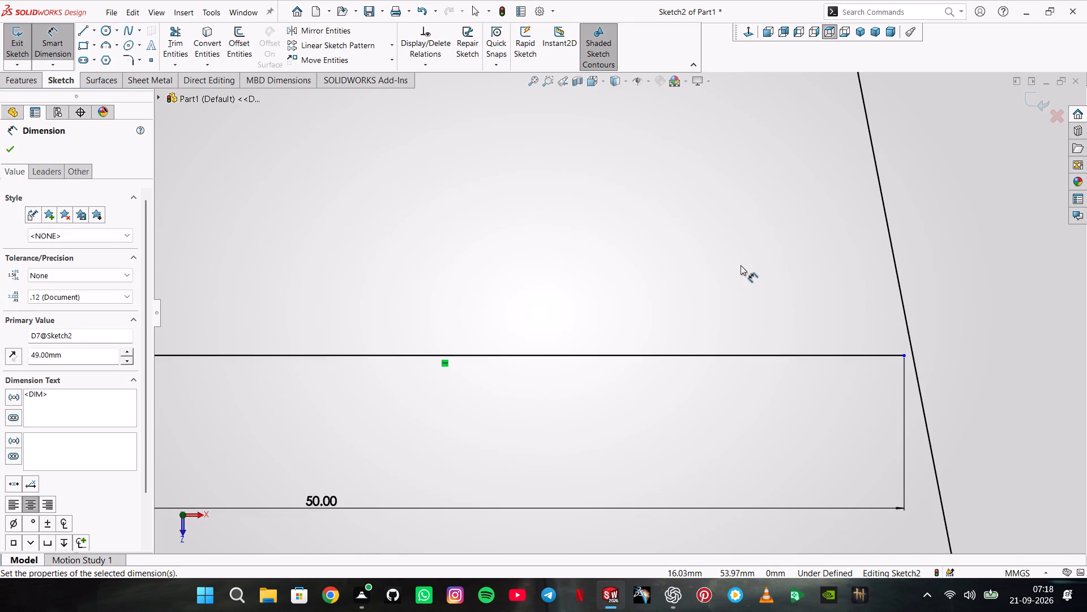
{"action": "scroll", "coordinate": [741, 266], "scroll_direction": "up", "scroll_amount": 3}
{"action": "scroll", "coordinate": [577, 305], "scroll_direction": "up", "scroll_amount": 2}
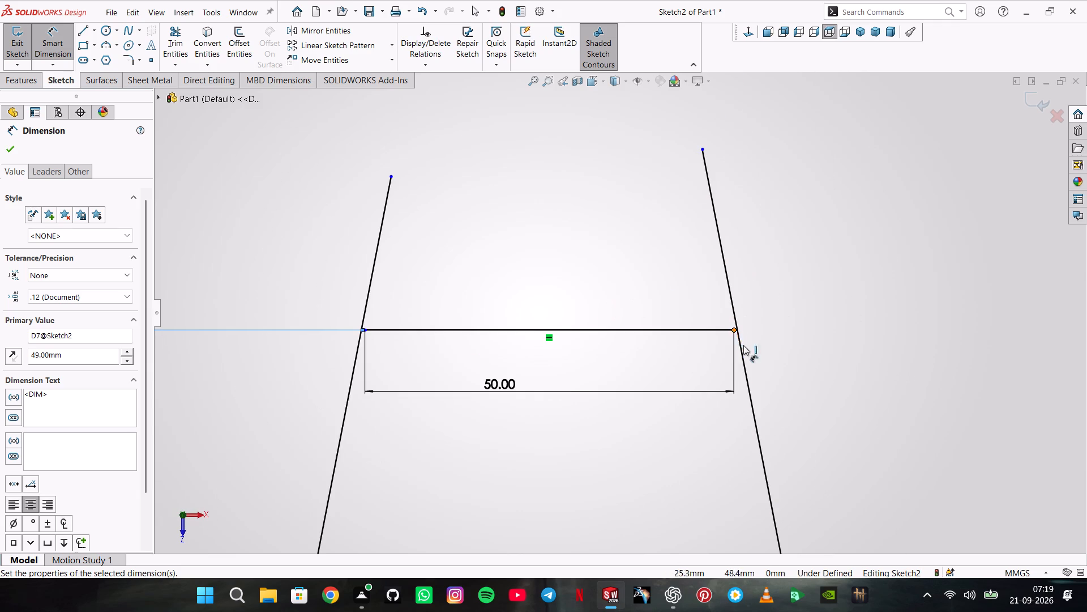
{"action": "key", "text": "period"}
{"action": "key", "text": "Return"}
{"action": "key", "text": "Return"}
{"action": "key", "text": "Return"}
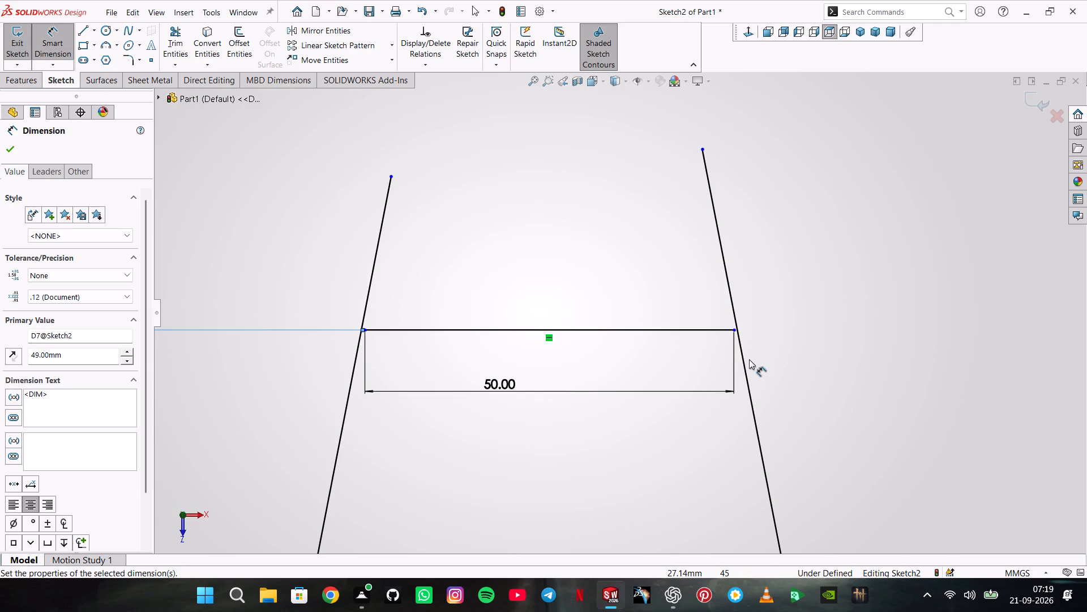
{"action": "key", "text": "Escape"}
Add coincident relations between the top line's right and left ends and their adjacent slanted side lines.
{"action": "left_click", "coordinate": [733, 331], "text": "ctrl"}
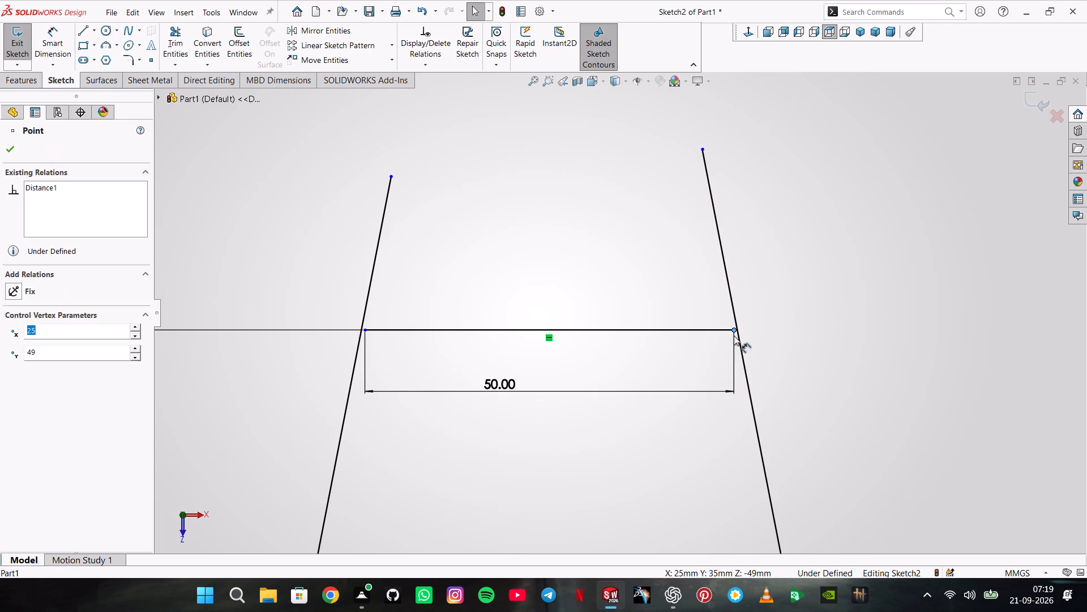
{"action": "left_click", "coordinate": [740, 348], "text": "ctrl"}
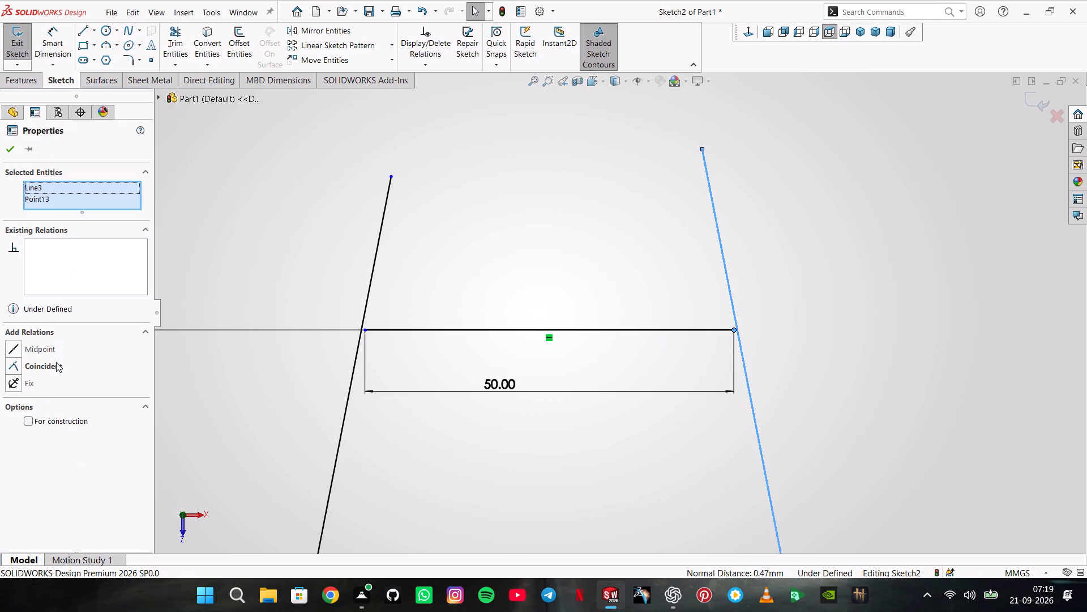
{"action": "left_click", "coordinate": [56, 367]}
{"action": "left_click", "coordinate": [271, 284]}
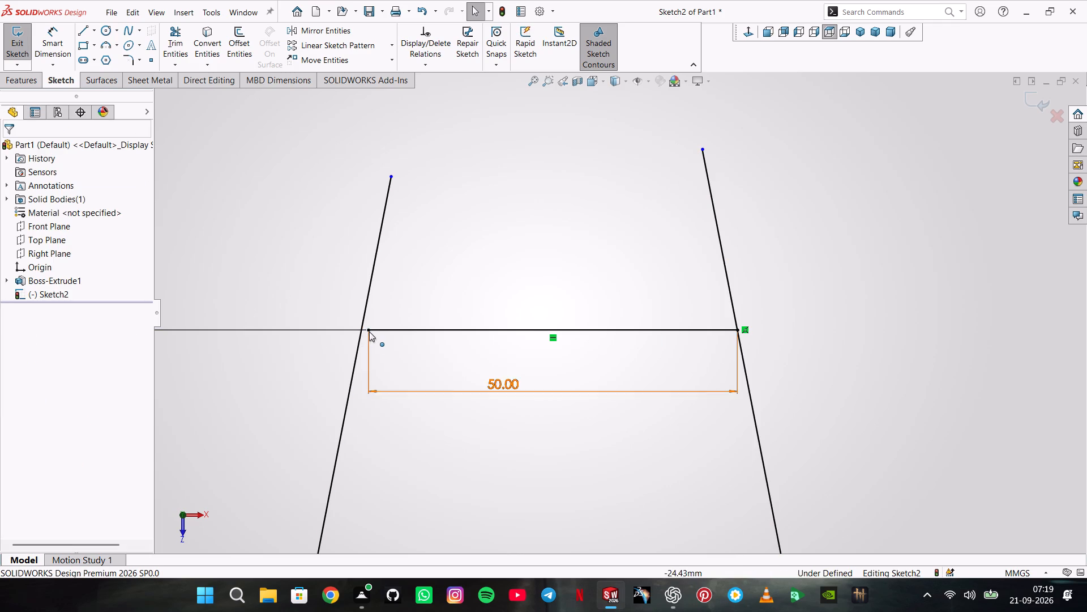
{"action": "left_click", "coordinate": [370, 329], "text": "ctrl"}
{"action": "left_click", "coordinate": [365, 321], "text": "ctrl"}
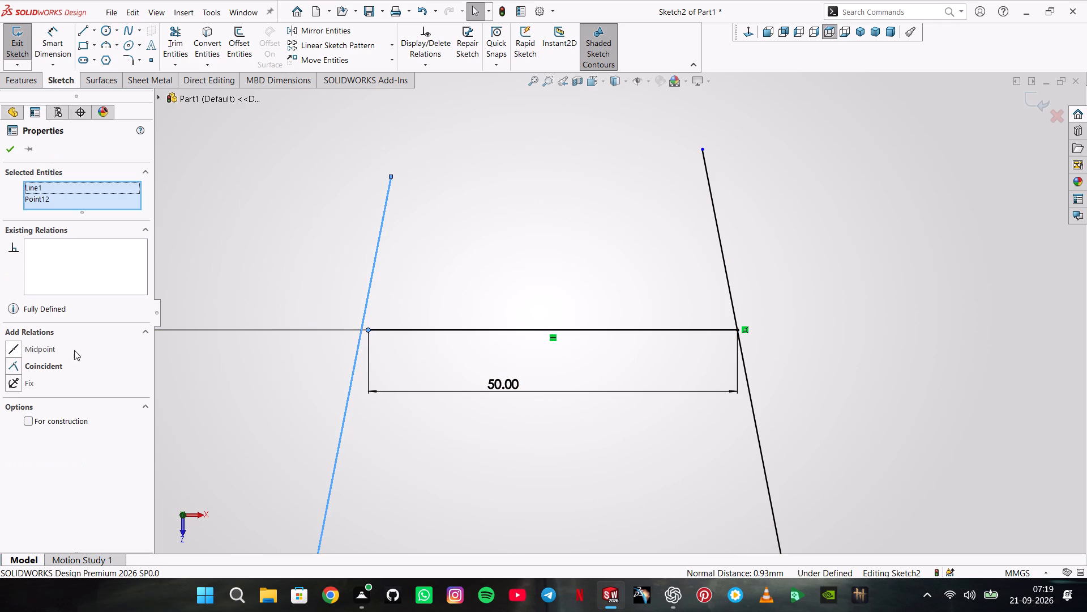
{"action": "left_click", "coordinate": [63, 368]}
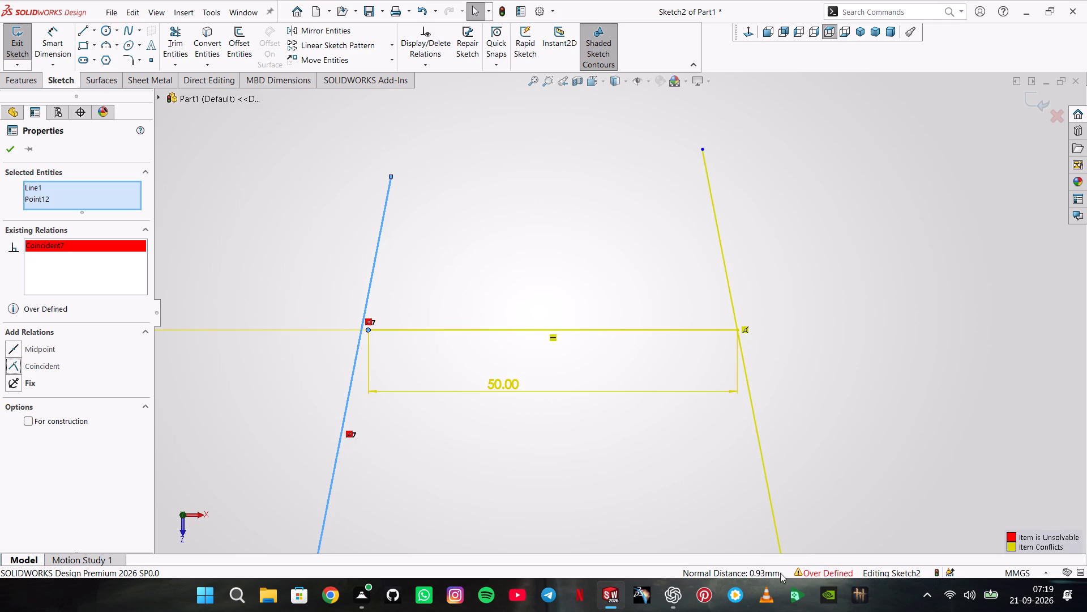
Repair the over-defined sketch with SketchXpert by diagnosing it and accepting solution 1.
{"action": "left_click", "coordinate": [797, 577]}
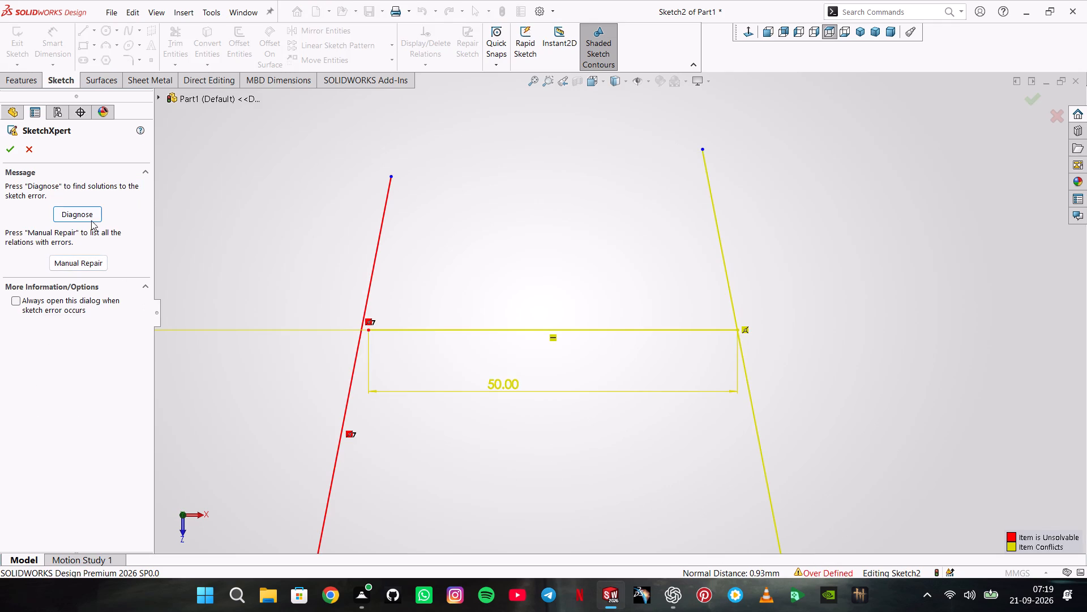
{"action": "left_click", "coordinate": [91, 220]}
{"action": "left_click", "coordinate": [72, 371]}
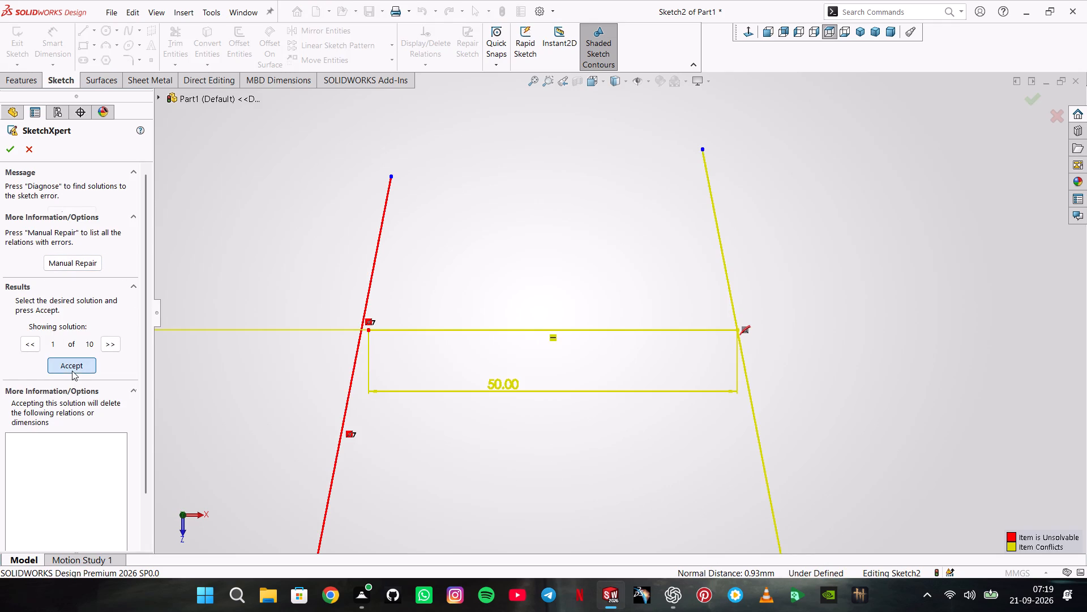
{"action": "scroll", "coordinate": [624, 354], "scroll_direction": "down", "scroll_amount": 3}
{"action": "scroll", "coordinate": [576, 352], "scroll_direction": "up", "scroll_amount": 3}
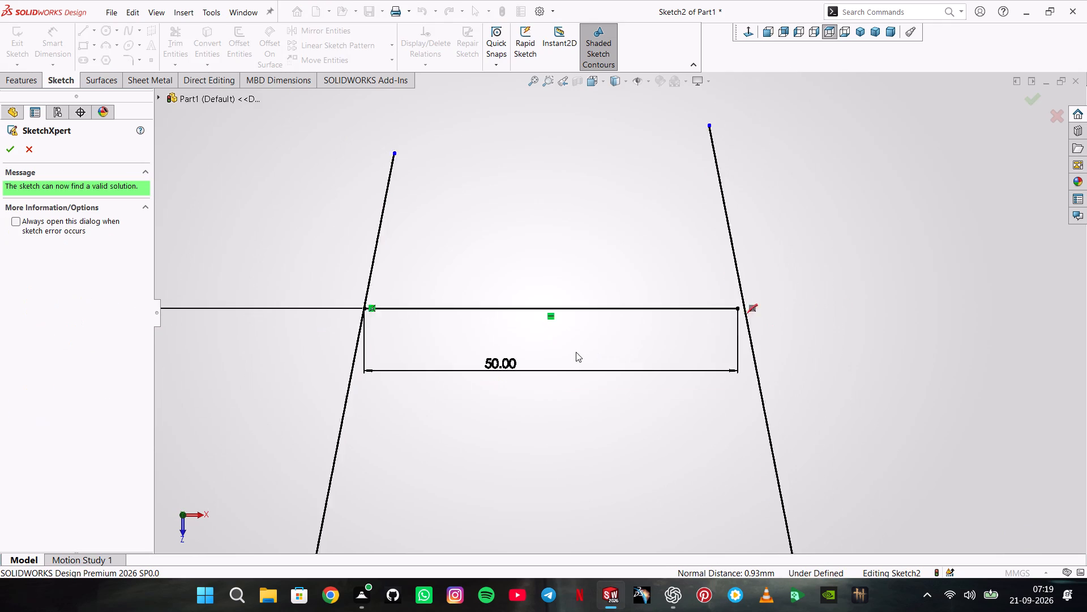
{"action": "scroll", "coordinate": [576, 352], "scroll_direction": "up", "scroll_amount": 4}
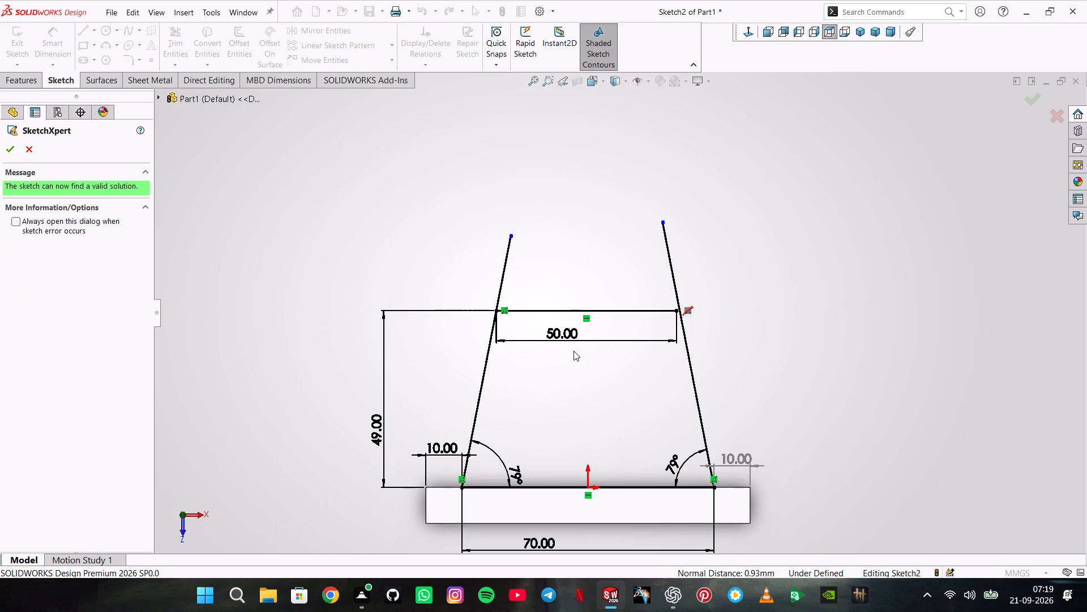
{"action": "scroll", "coordinate": [574, 351], "scroll_direction": "up", "scroll_amount": 1}
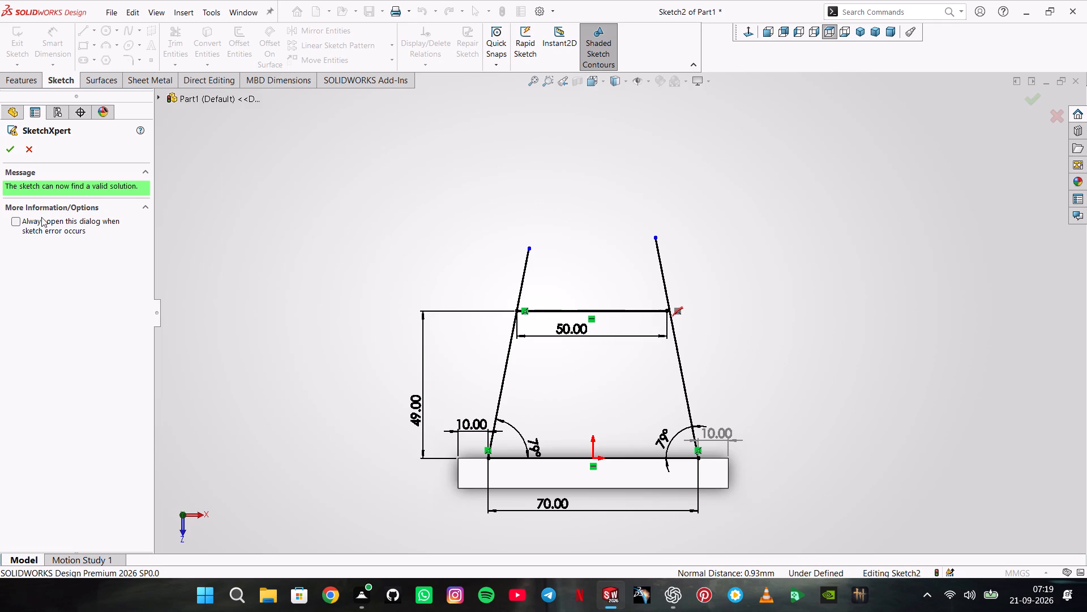
{"action": "left_click", "coordinate": [11, 152]}
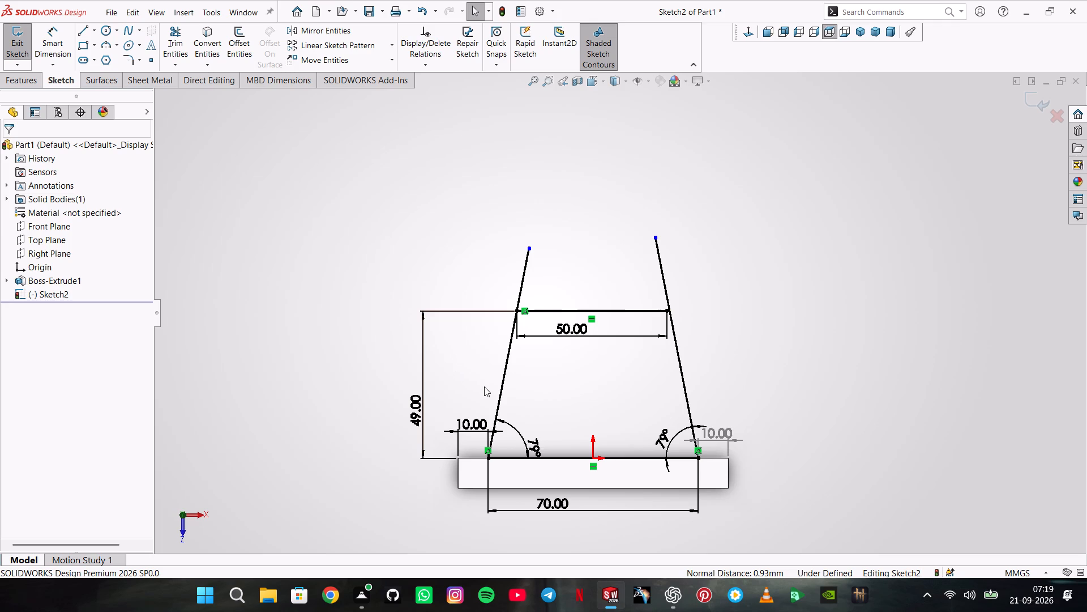
Delete the 50 mm length dimension of the top line.
{"action": "scroll", "coordinate": [657, 330], "scroll_direction": "down", "scroll_amount": 5}
{"action": "scroll", "coordinate": [636, 280], "scroll_direction": "down", "scroll_amount": 2}
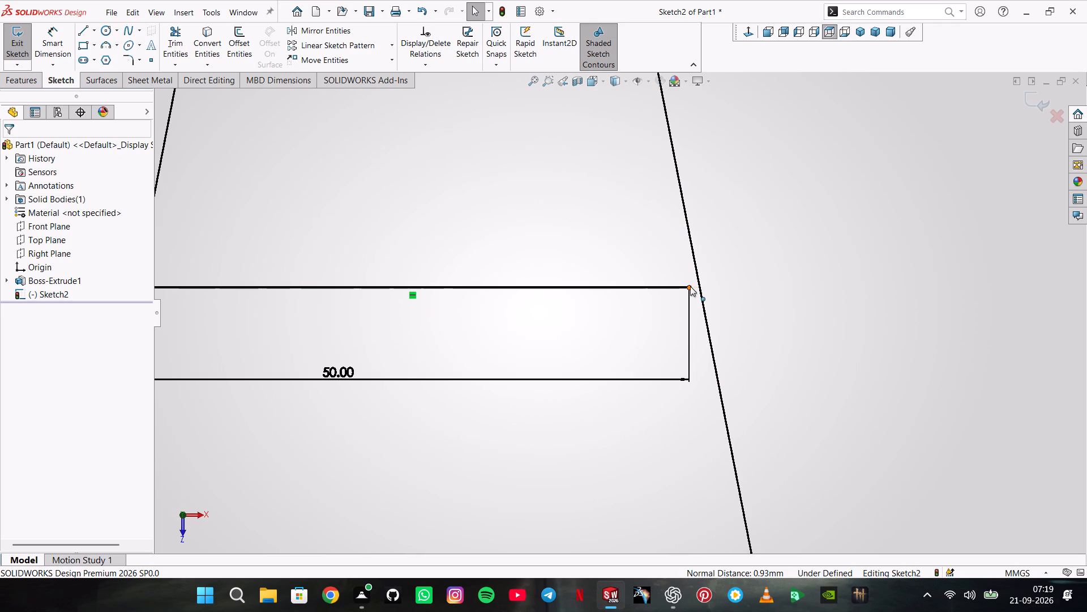
{"action": "left_click", "coordinate": [332, 366]}
{"action": "key", "text": "Delete"}
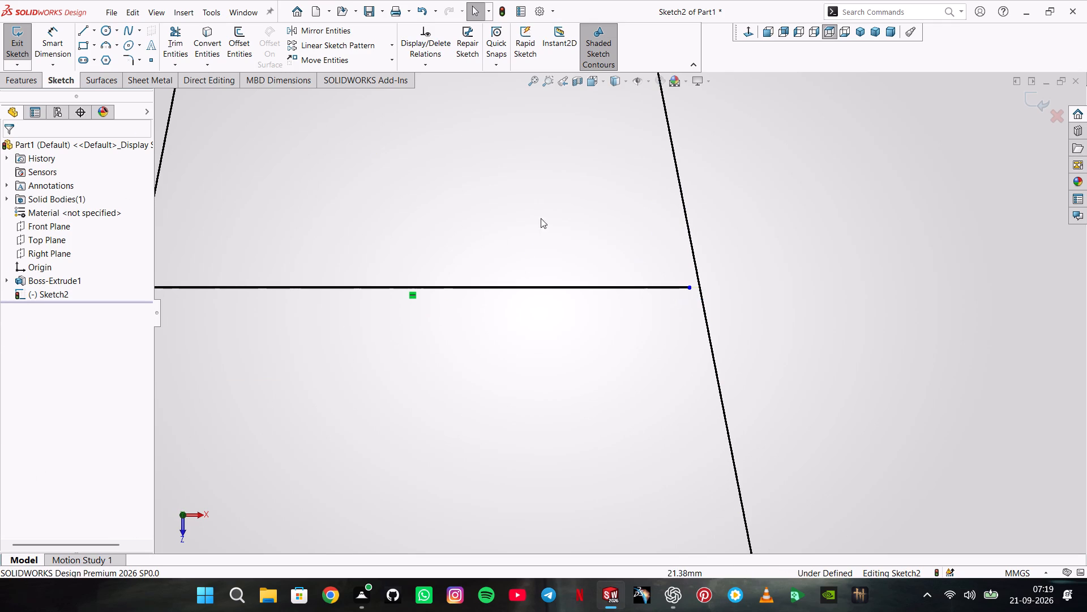
Add a coincident relation between the top line's right end and the adjacent slanted side line.
{"action": "left_click", "coordinate": [687, 288], "text": "ctrl"}
{"action": "left_click", "coordinate": [704, 294], "text": "ctrl"}
{"action": "left_click", "coordinate": [31, 364]}
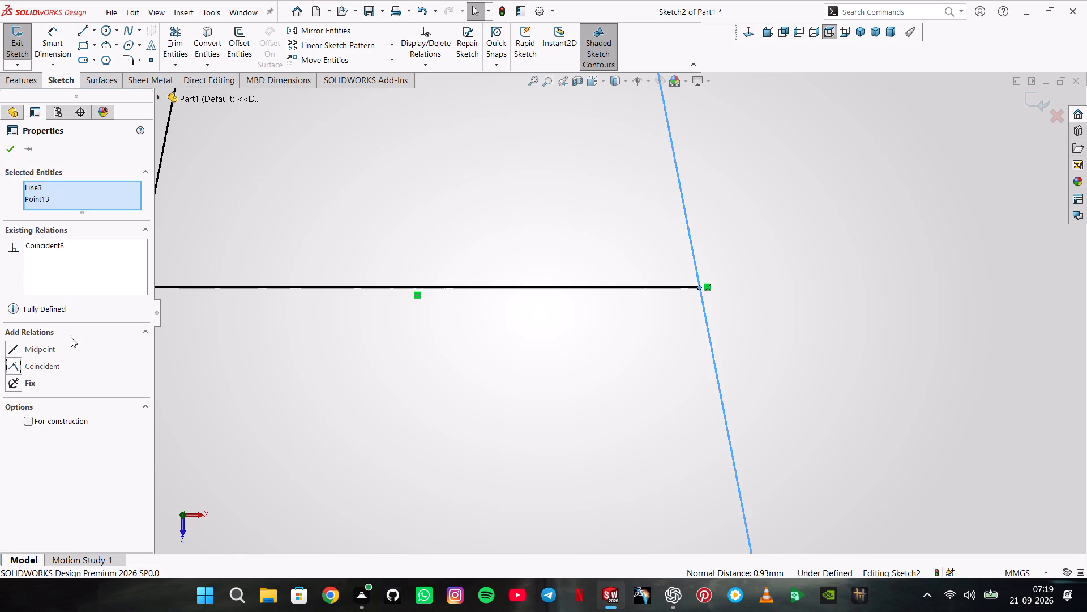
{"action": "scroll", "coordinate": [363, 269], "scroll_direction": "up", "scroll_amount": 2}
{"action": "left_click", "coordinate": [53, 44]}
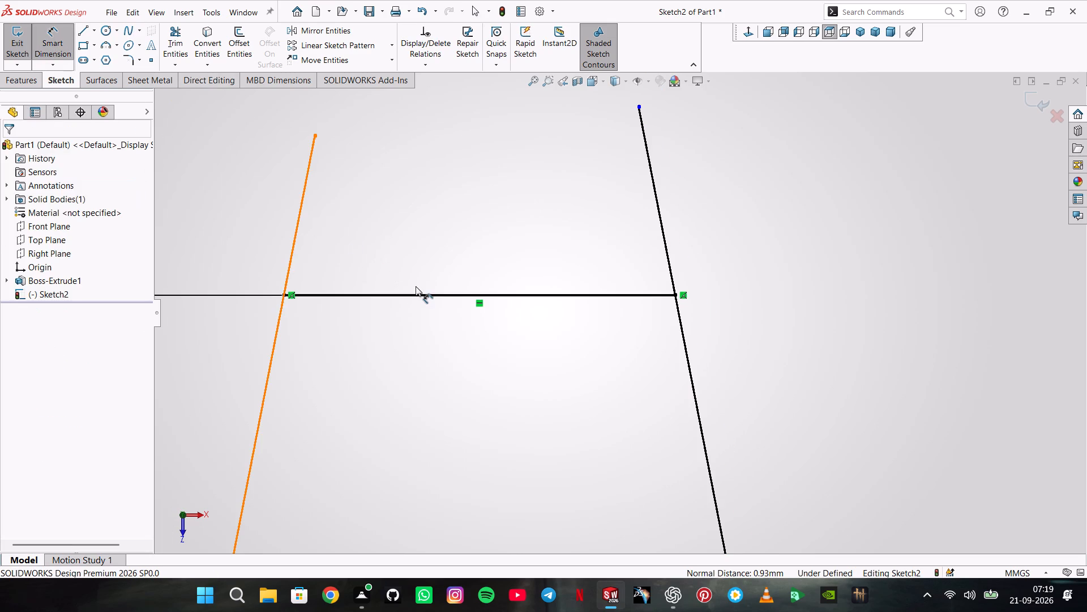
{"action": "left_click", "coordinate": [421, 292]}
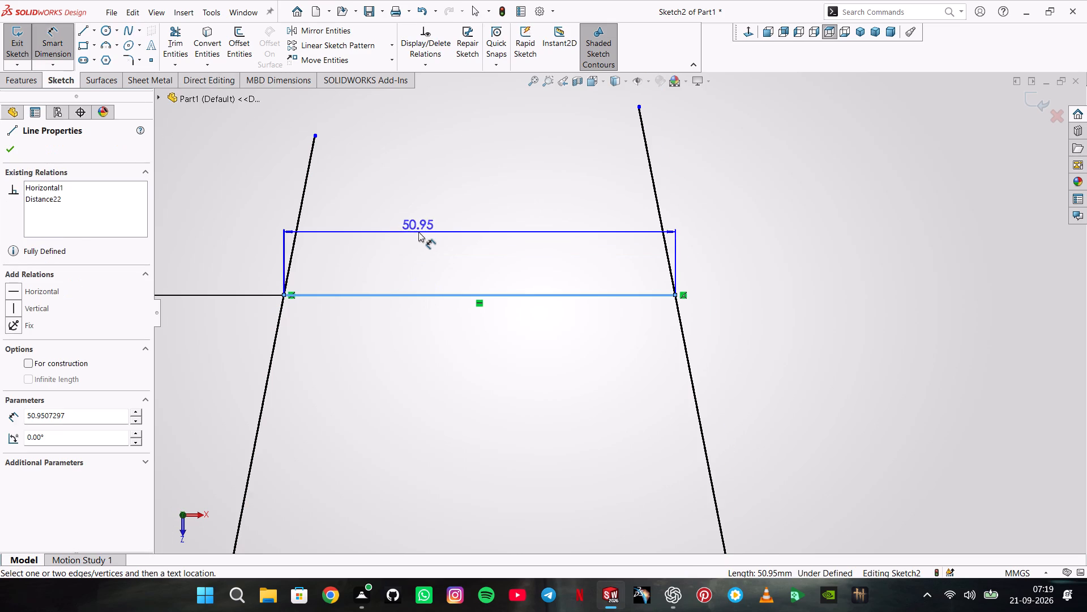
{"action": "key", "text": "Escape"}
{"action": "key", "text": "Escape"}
Trim the parts of both slanted side lines that extend beyond the trapezoid's top line.
{"action": "scroll", "coordinate": [467, 297], "scroll_direction": "up", "scroll_amount": 1}
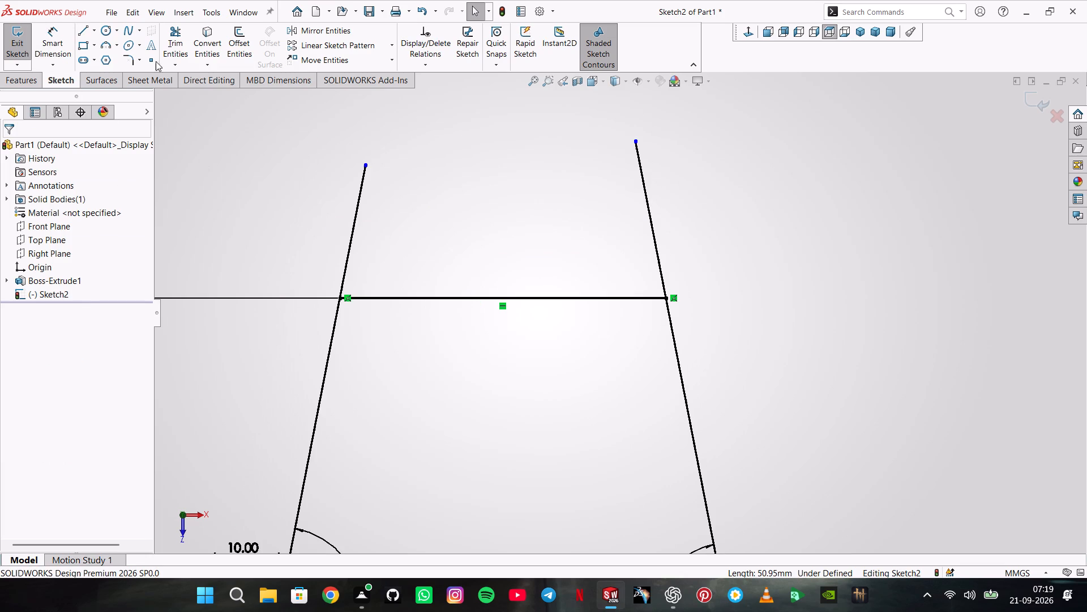
{"action": "left_click", "coordinate": [174, 35]}
{"action": "left_click", "coordinate": [349, 235]}
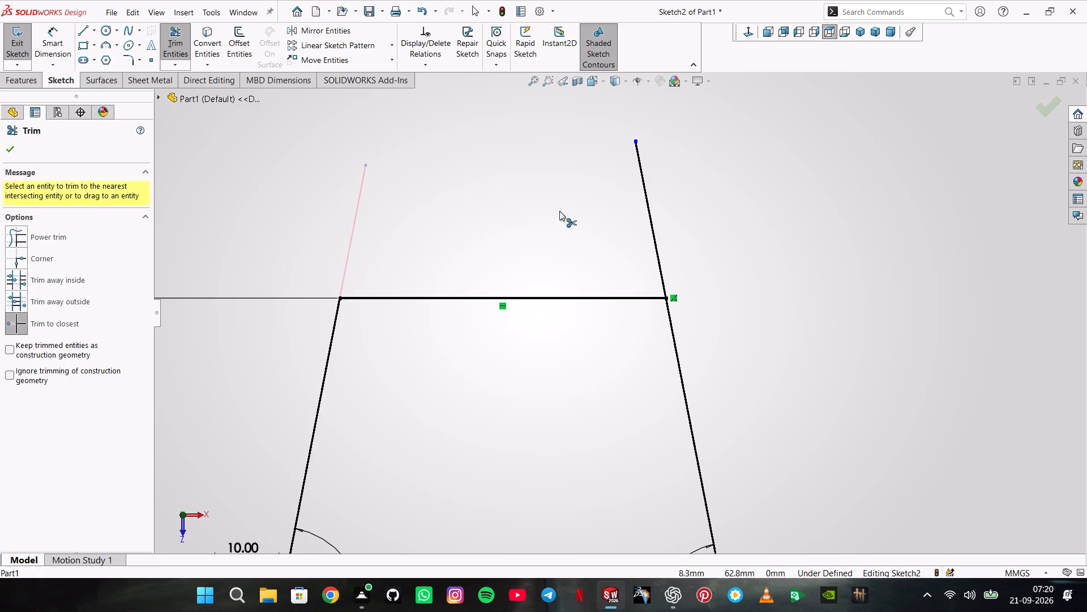
{"action": "left_click", "coordinate": [647, 212]}
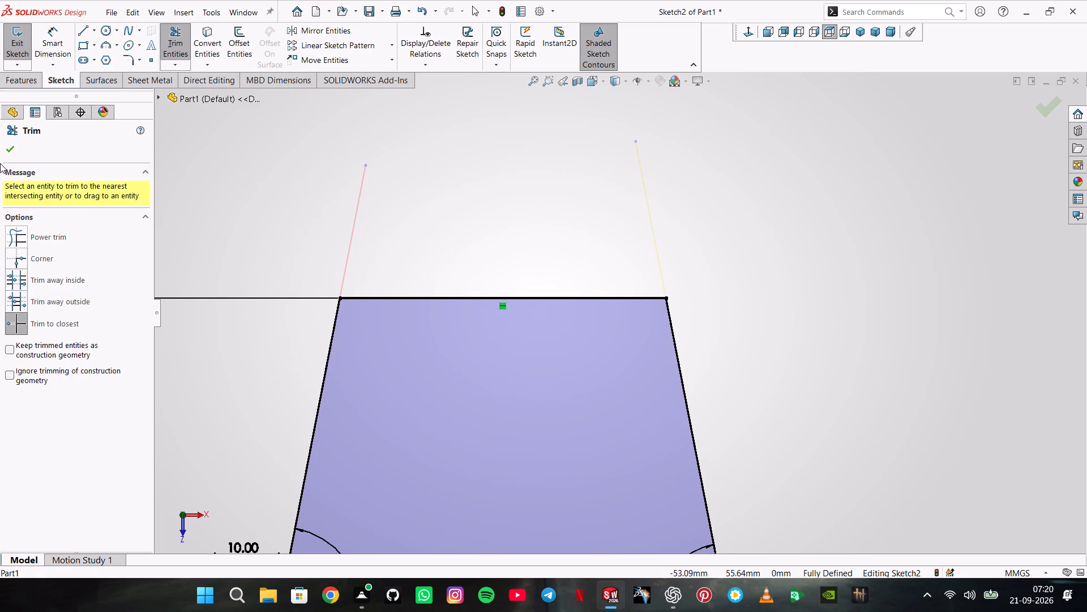
Extrude the trapezoid sketch as a boss along the plate, using Up To Surface with the plate's opposite end face.
{"action": "left_click", "coordinate": [14, 83]}
{"action": "left_click", "coordinate": [66, 51]}
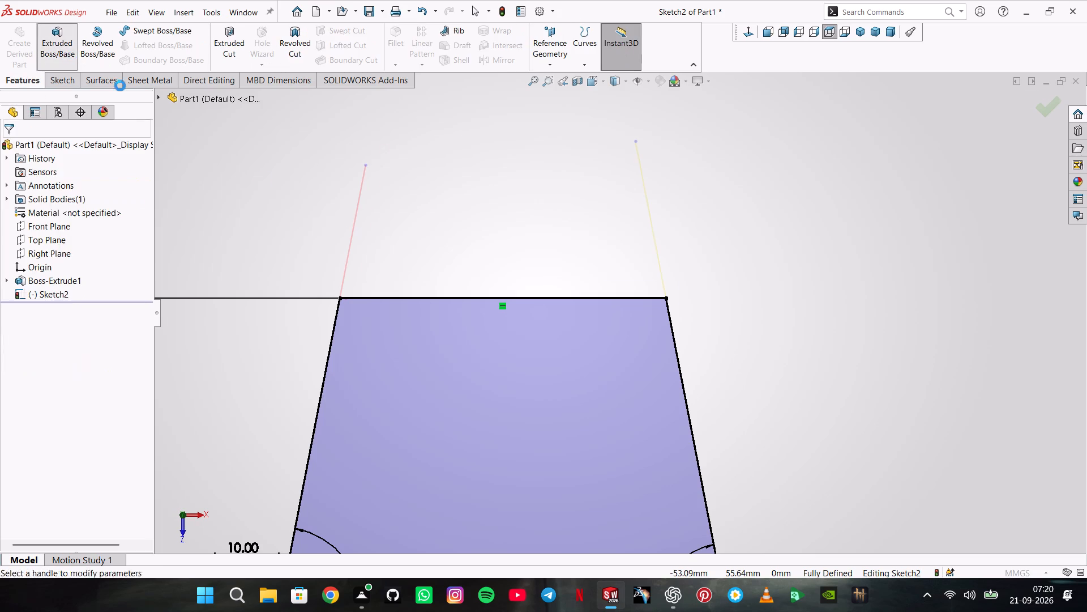
{"action": "scroll", "coordinate": [801, 288], "scroll_direction": "up", "scroll_amount": 1}
{"action": "middle_click_drag", "start_coordinate": [801, 288], "coordinate": [600, 291]}
{"action": "left_click", "coordinate": [50, 194]}
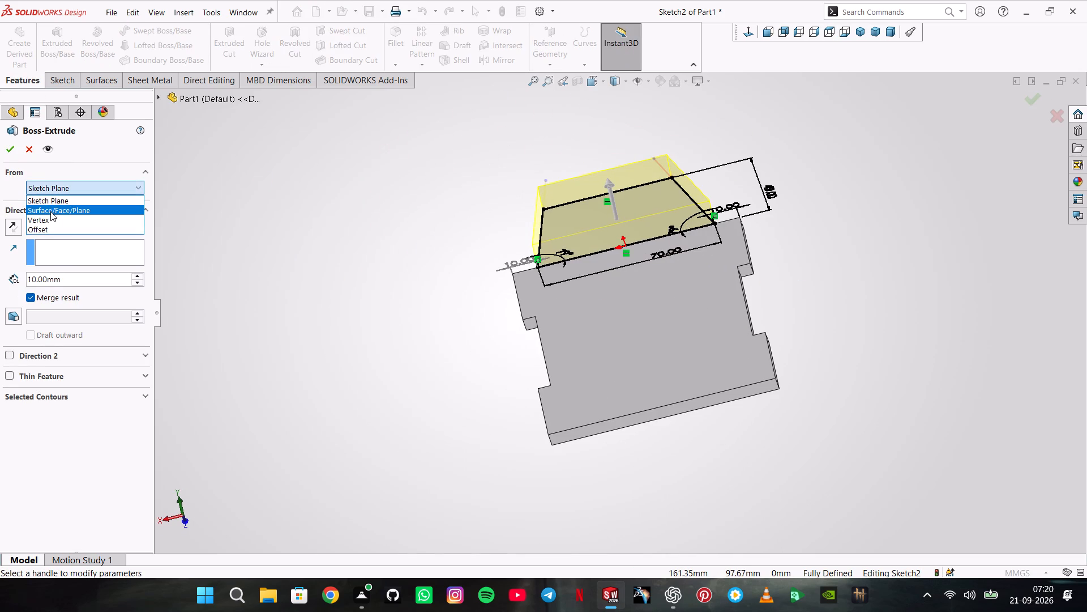
{"action": "left_click", "coordinate": [9, 225]}
{"action": "left_click", "coordinate": [67, 228]}
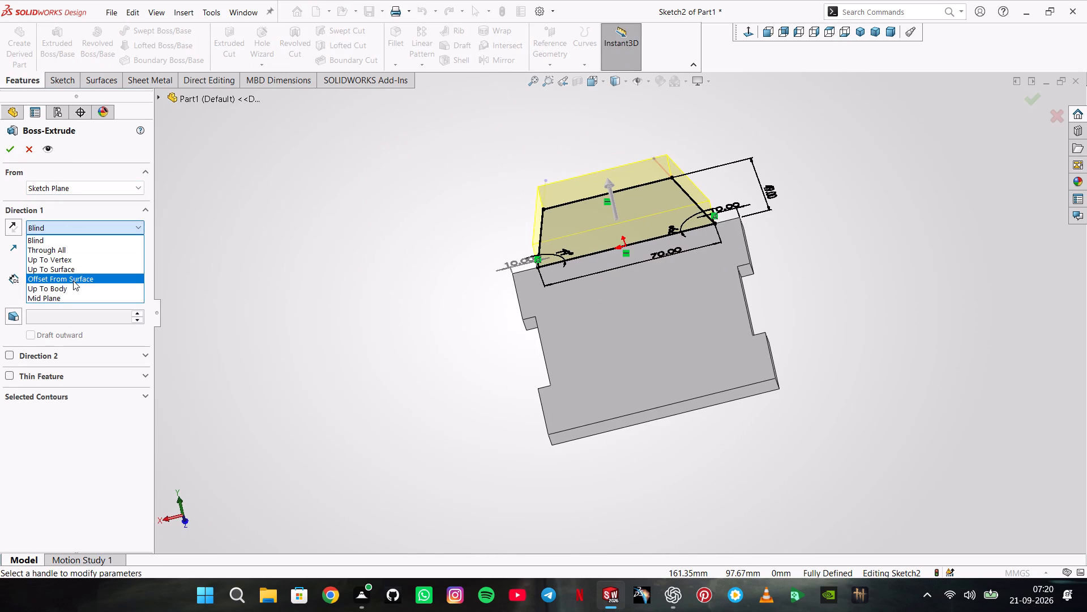
{"action": "left_click", "coordinate": [70, 269]}
{"action": "middle_click_drag", "start_coordinate": [372, 345], "coordinate": [371, 312]}
{"action": "scroll", "coordinate": [372, 345], "scroll_direction": "up", "scroll_amount": 1}
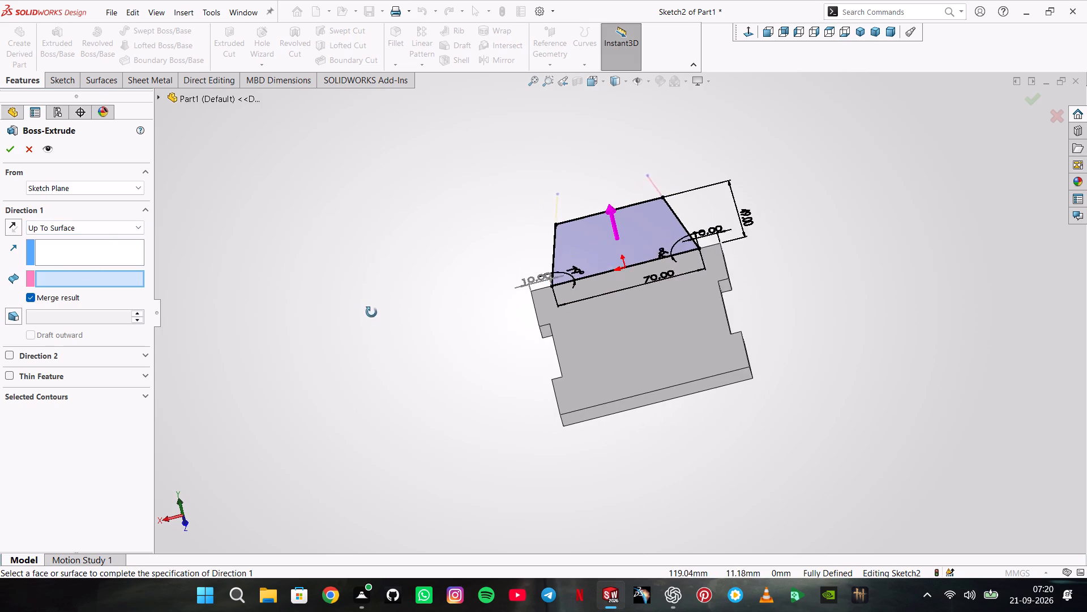
{"action": "middle_click_drag", "start_coordinate": [371, 312], "coordinate": [372, 223]}
{"action": "left_click", "coordinate": [639, 384]}
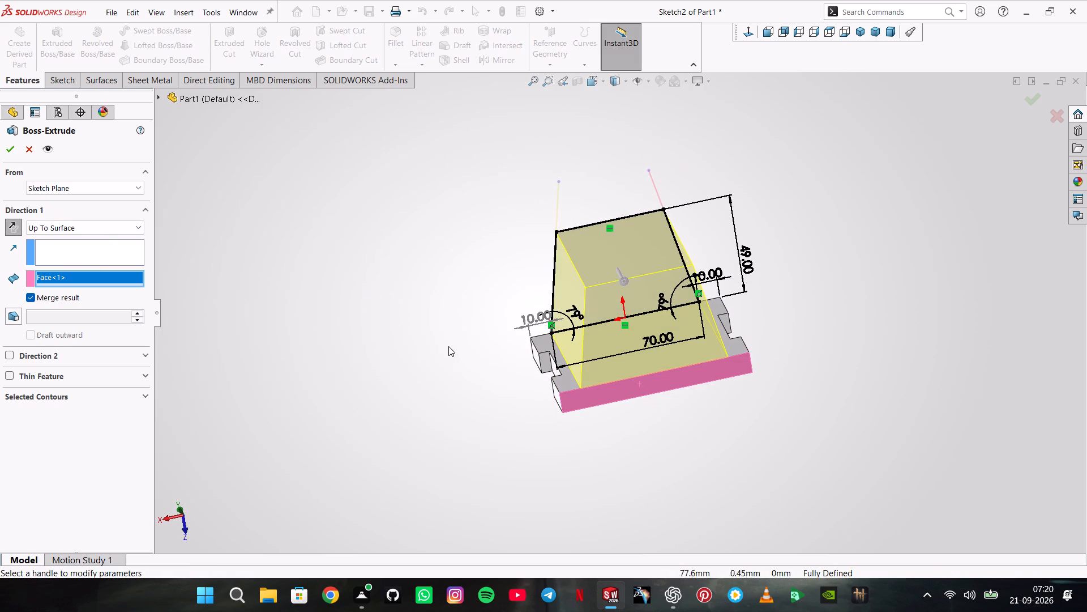
{"action": "middle_click_drag", "start_coordinate": [464, 358], "coordinate": [564, 397]}
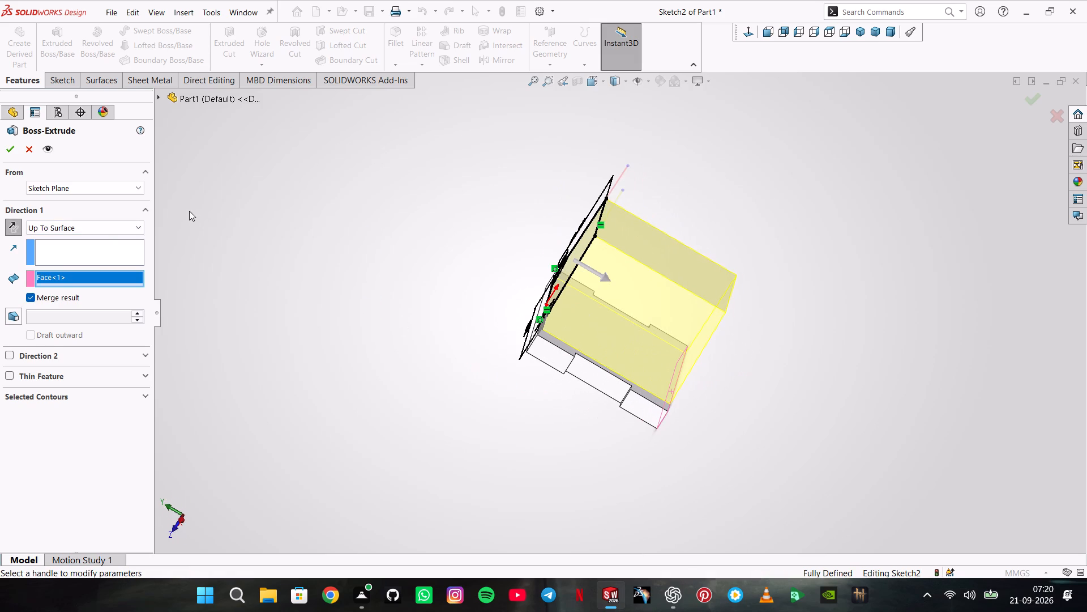
{"action": "middle_click_drag", "start_coordinate": [508, 275], "coordinate": [546, 310]}
{"action": "scroll", "coordinate": [546, 310], "scroll_direction": "up", "scroll_amount": 1}
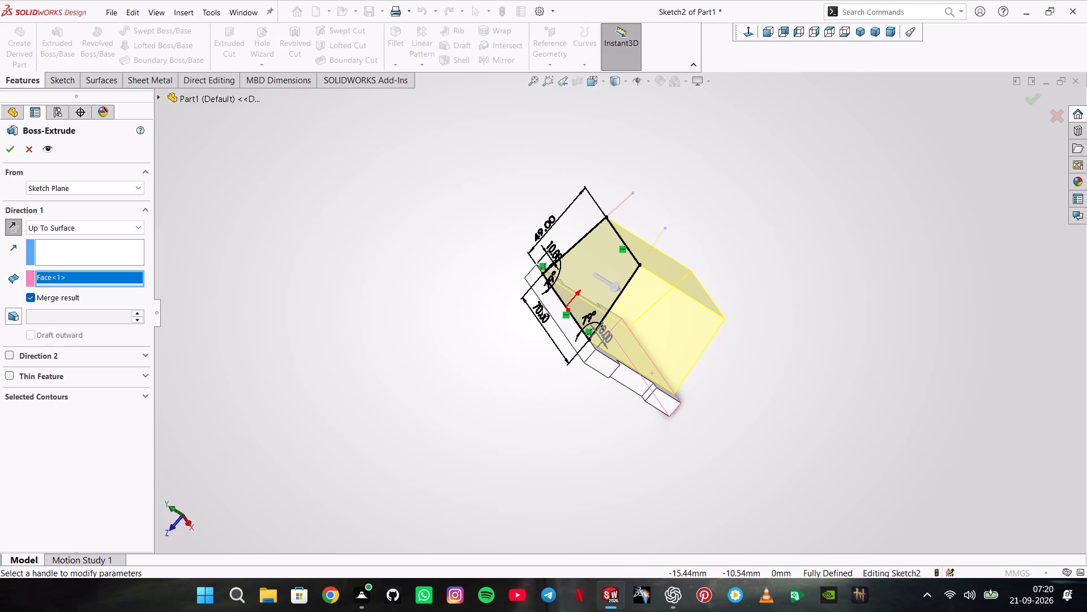
{"action": "left_click", "coordinate": [11, 144]}
On the trapezoidal block's top face, sketch two rectangles crossing its opposite ends, about 92 x 19 mm and 90 x 20 mm.
{"action": "middle_click_drag", "start_coordinate": [585, 256], "coordinate": [452, 256]}
{"action": "scroll", "coordinate": [585, 256], "scroll_direction": "up", "scroll_amount": 1}
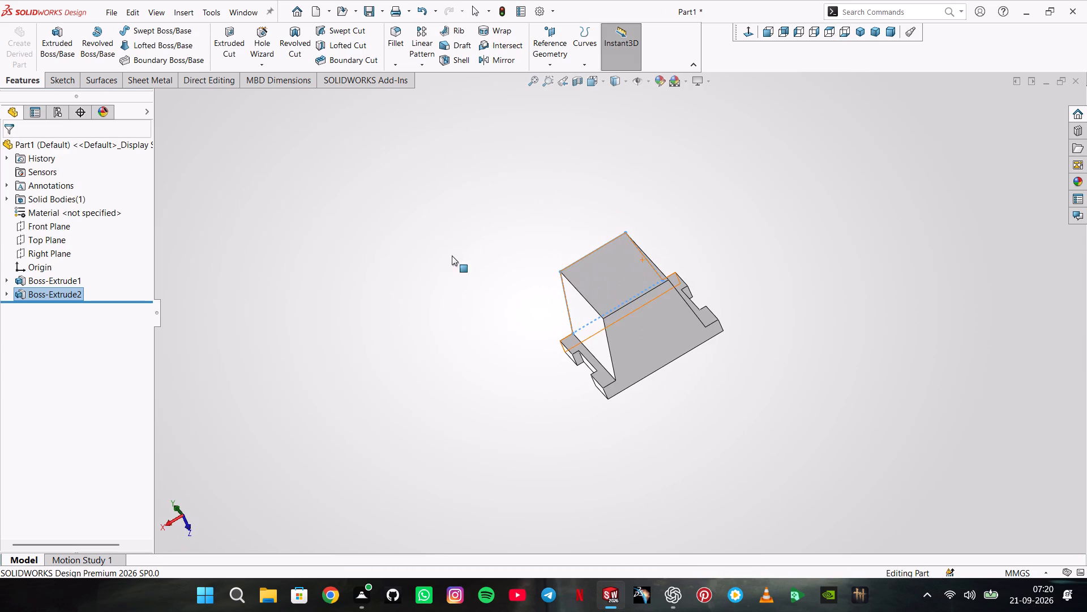
{"action": "left_click", "coordinate": [429, 261]}
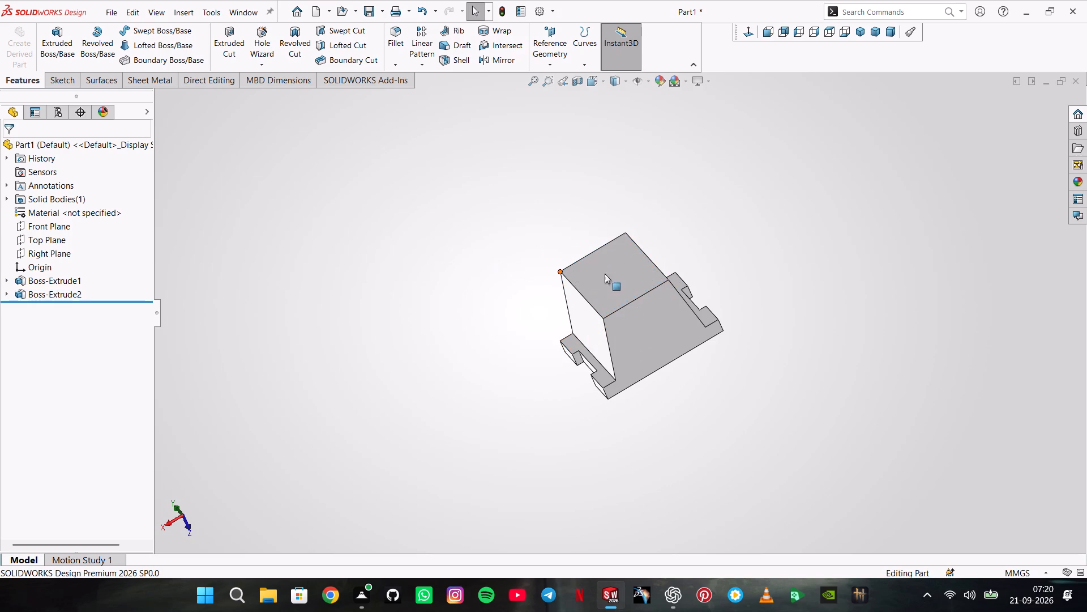
{"action": "left_click", "coordinate": [614, 282]}
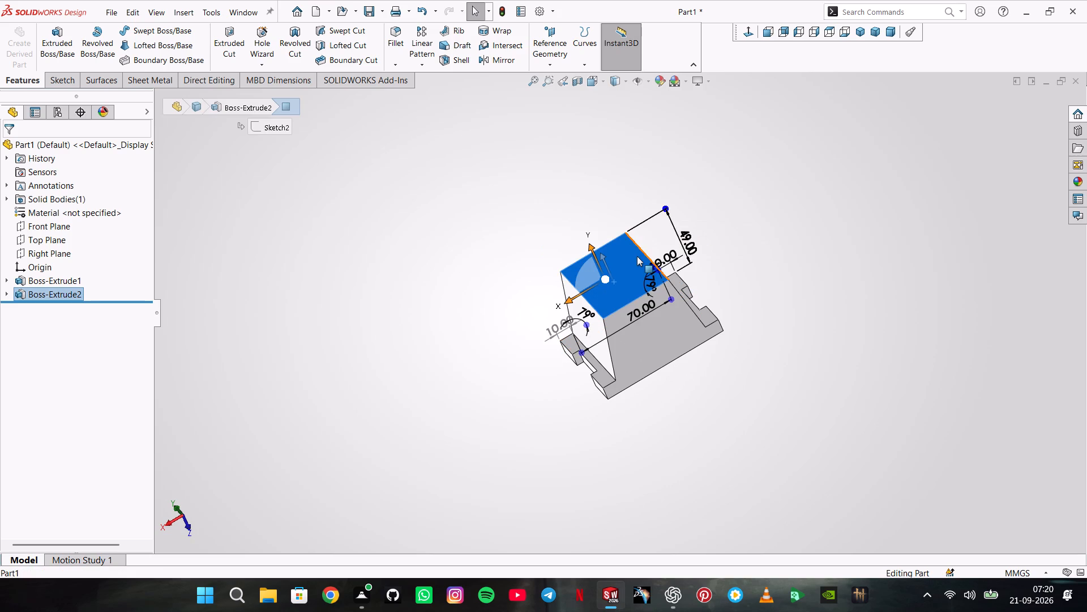
{"action": "left_click", "coordinate": [637, 256]}
{"action": "left_click", "coordinate": [691, 223]}
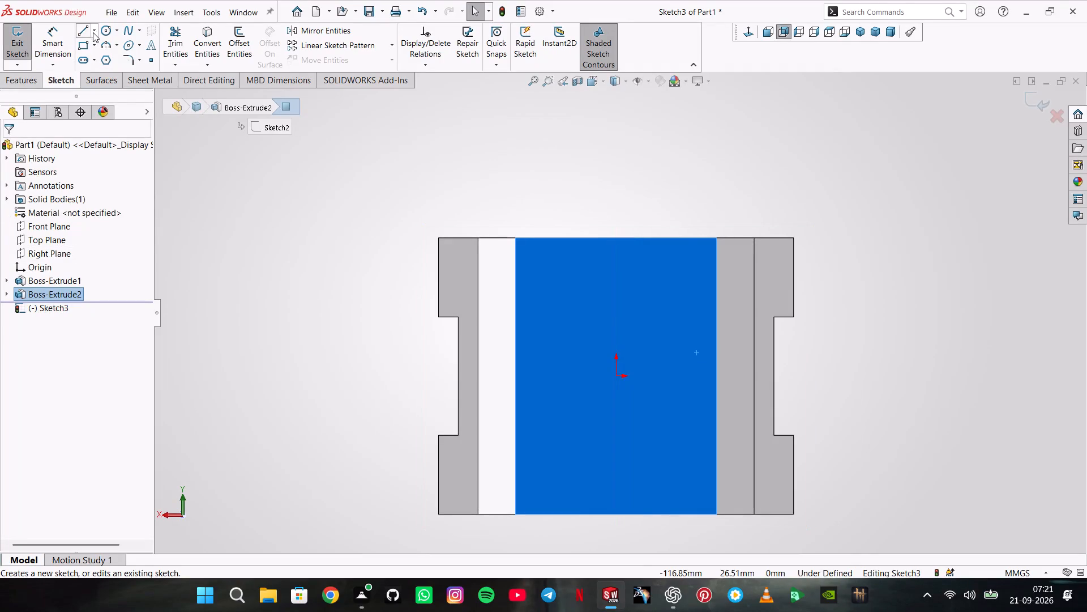
{"action": "left_click", "coordinate": [83, 48]}
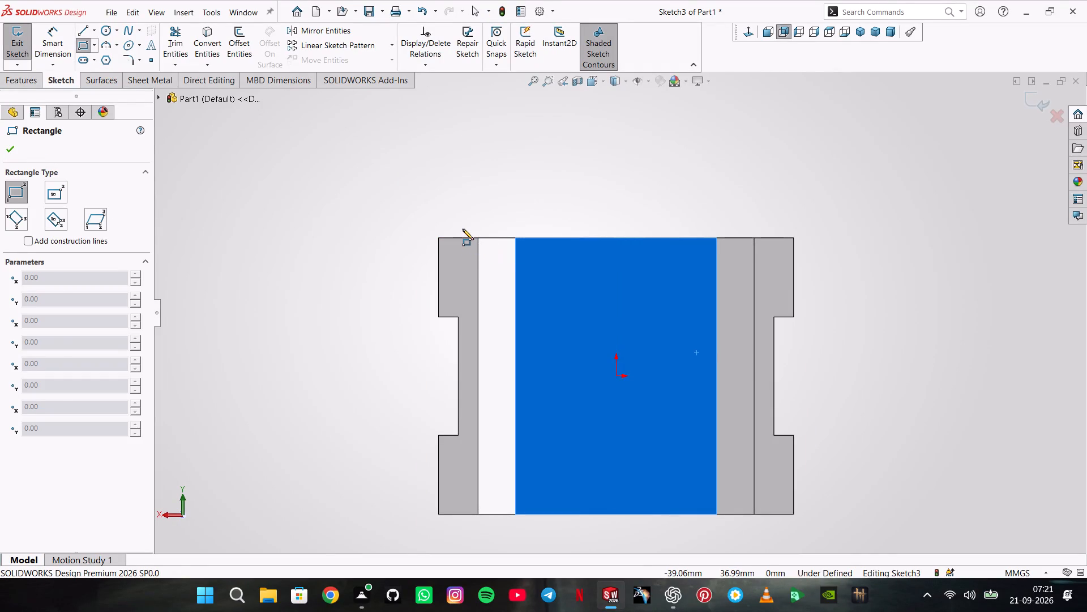
{"action": "left_click", "coordinate": [463, 229]}
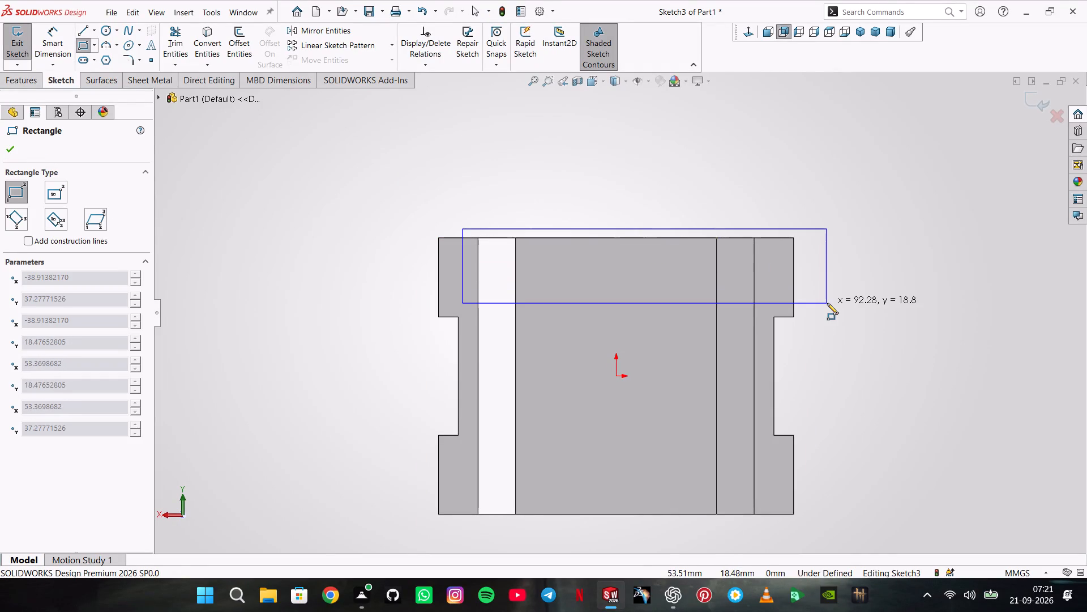
{"action": "left_click", "coordinate": [827, 303]}
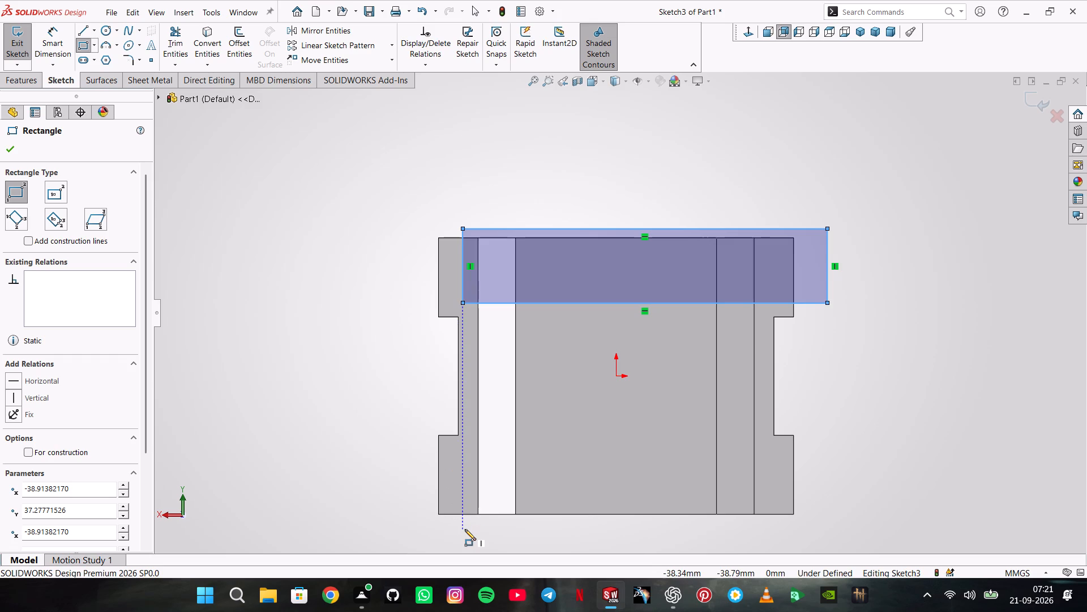
{"action": "left_click", "coordinate": [465, 529]}
{"action": "left_click", "coordinate": [818, 451]}
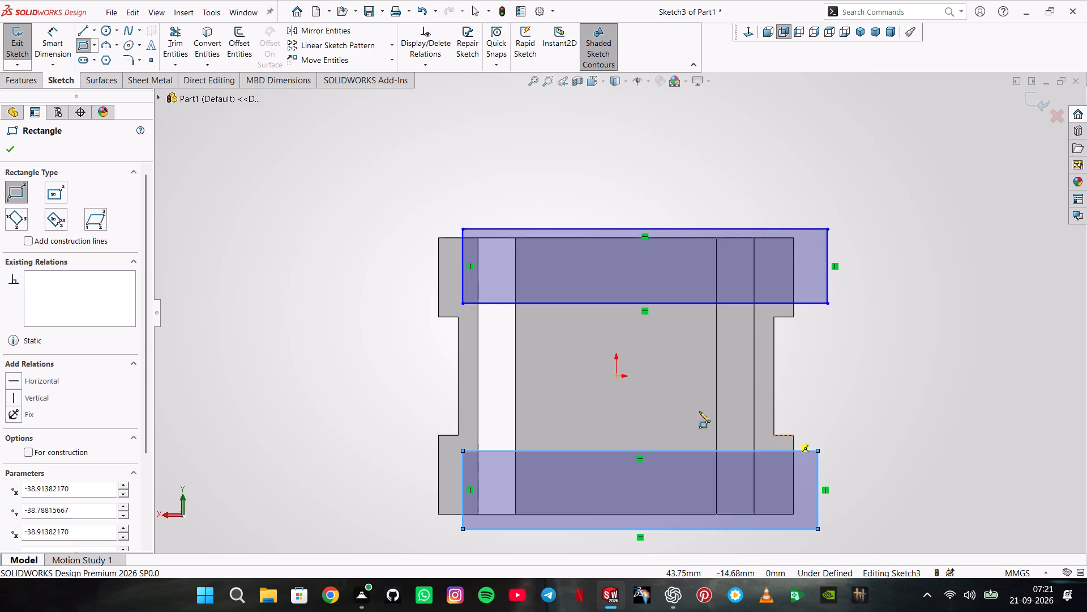
Dimension the short side of both the upper and the lower rectangle to 19 mm.
{"action": "left_click", "coordinate": [62, 47]}
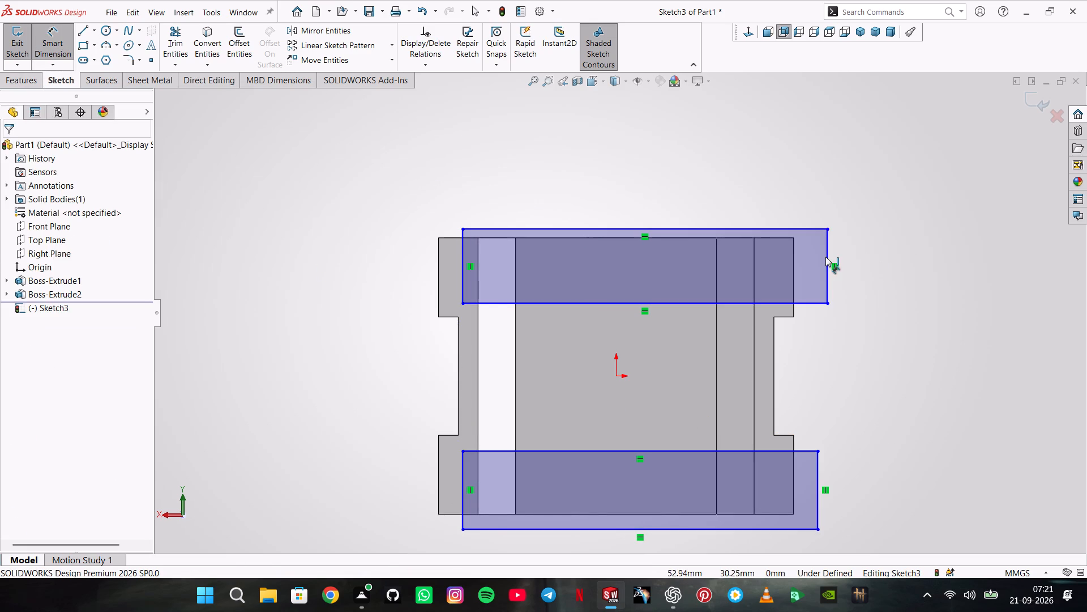
{"action": "left_click", "coordinate": [825, 257]}
{"action": "left_click", "coordinate": [872, 249]}
{"action": "type", "text": "19"}
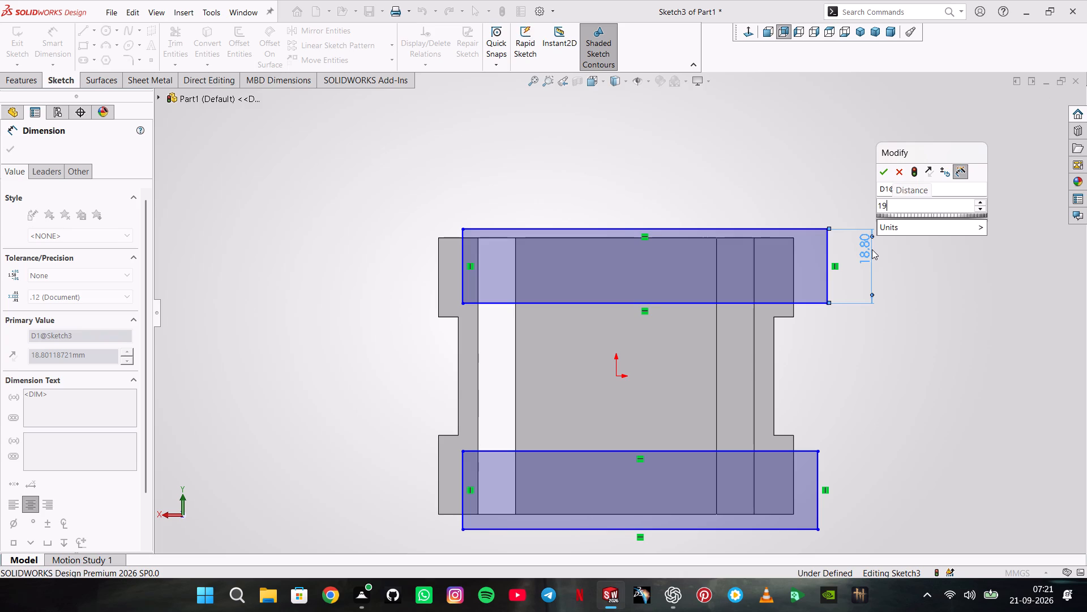
{"action": "key", "text": "Return"}
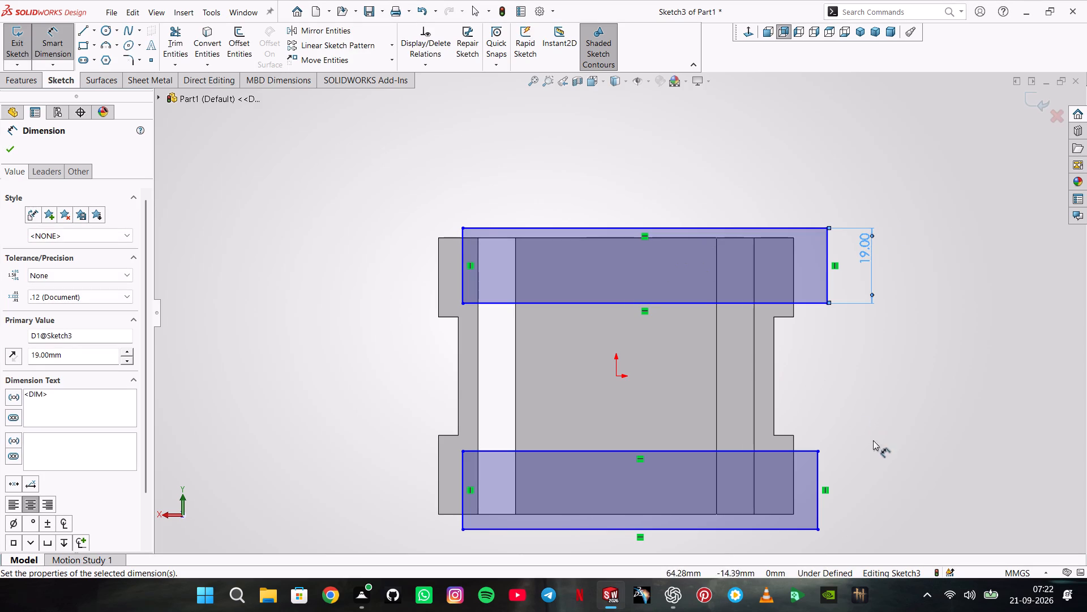
{"action": "left_click", "coordinate": [819, 467]}
{"action": "left_click", "coordinate": [938, 439]}
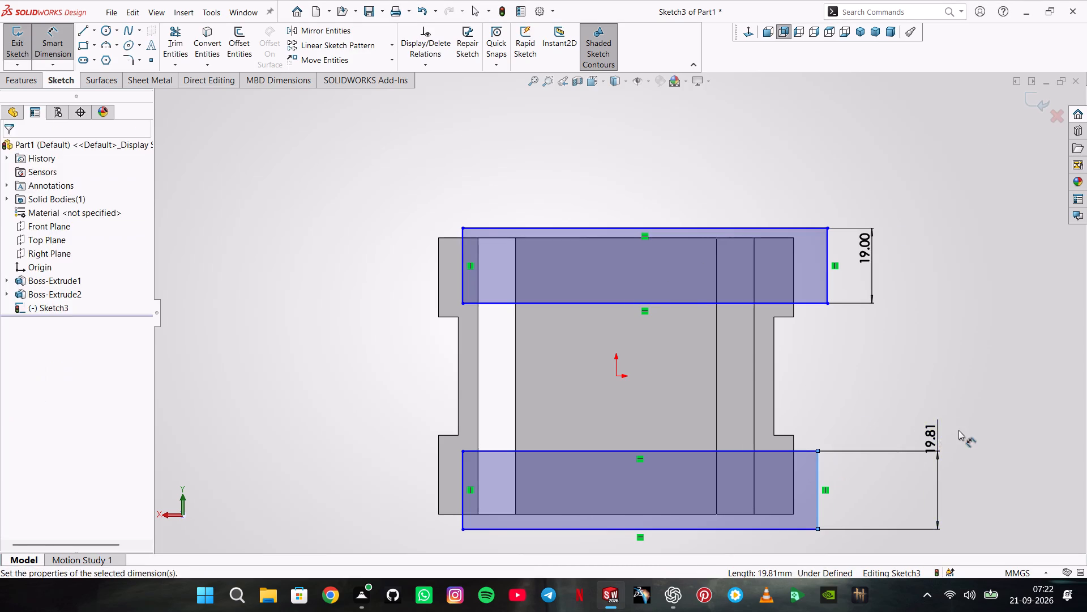
{"action": "type", "text": "19"}
{"action": "key", "text": "Return"}
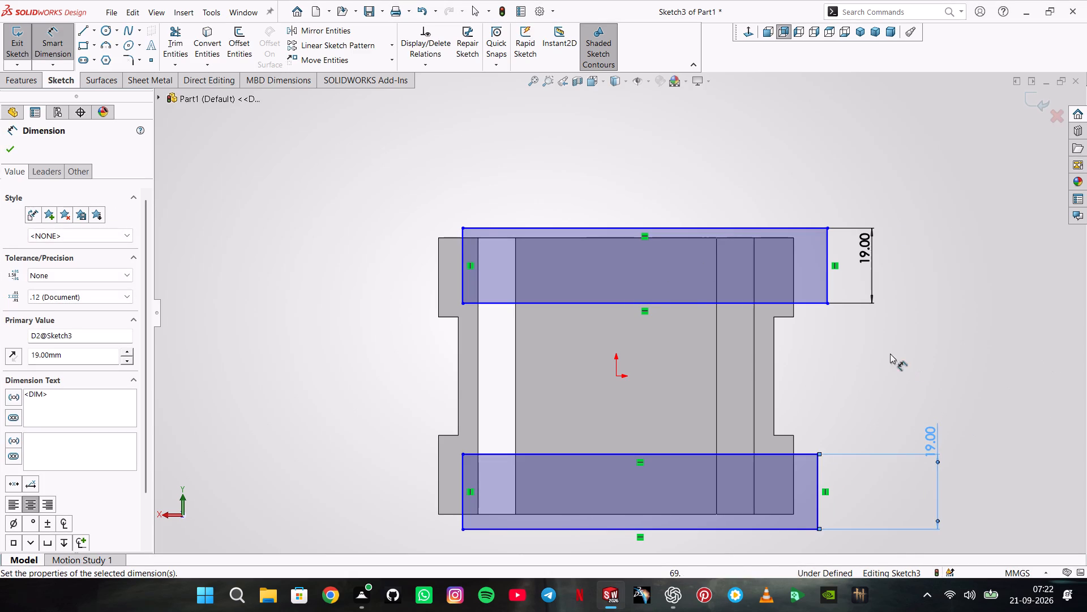
Dimension the distance between the upper rectangle's outer edge and the block's adjacent end edge to 0 mm.
{"action": "scroll", "coordinate": [855, 341], "scroll_direction": "up", "scroll_amount": 2}
{"action": "scroll", "coordinate": [730, 373], "scroll_direction": "down", "scroll_amount": 4}
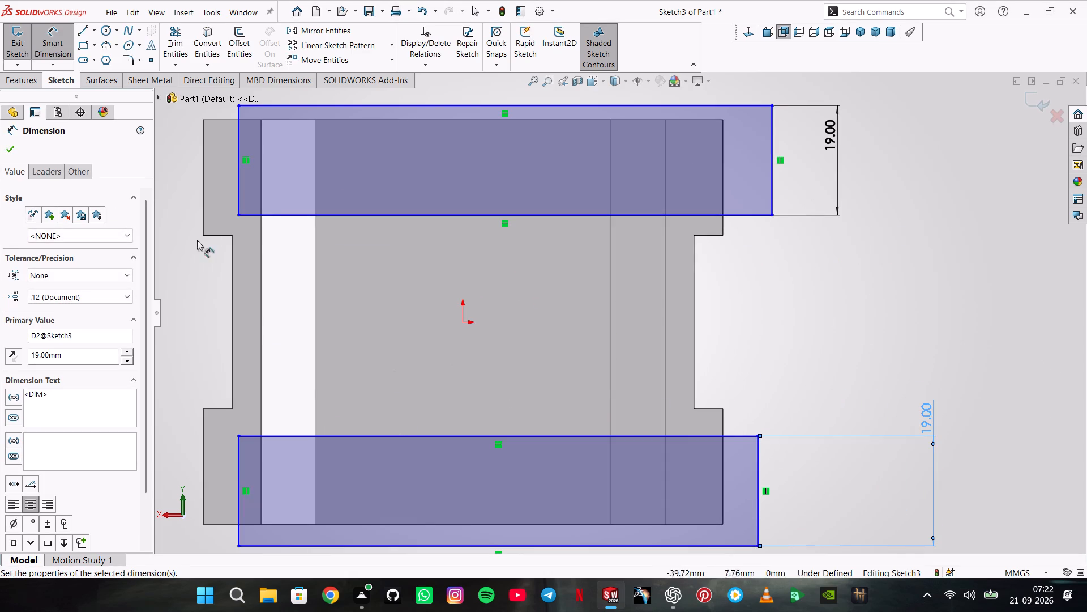
{"action": "scroll", "coordinate": [131, 159], "scroll_direction": "up", "scroll_amount": 1}
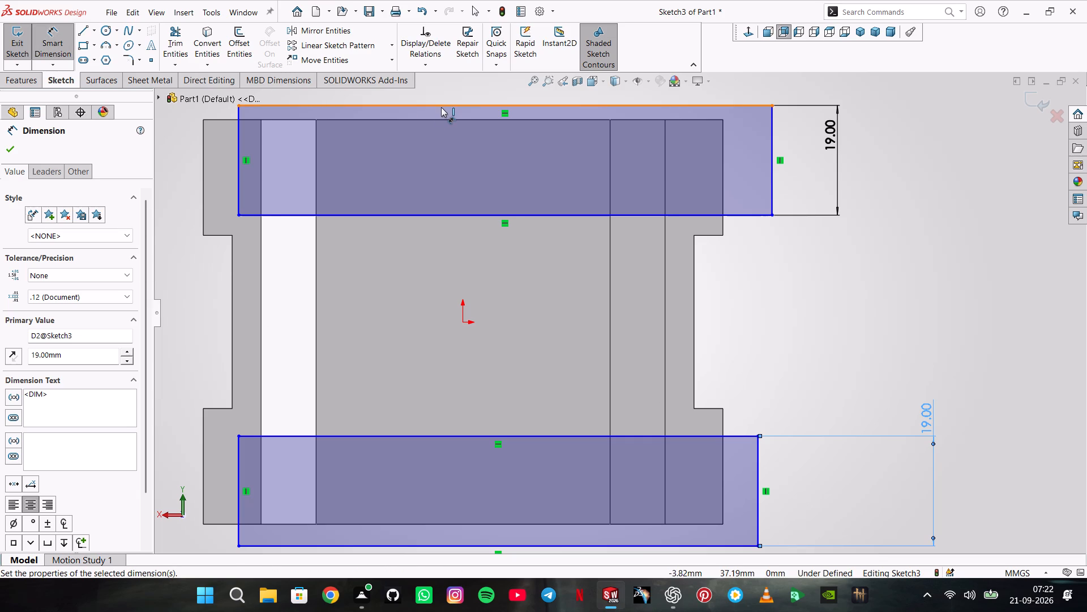
{"action": "left_click", "coordinate": [441, 107]}
{"action": "left_click", "coordinate": [446, 118]}
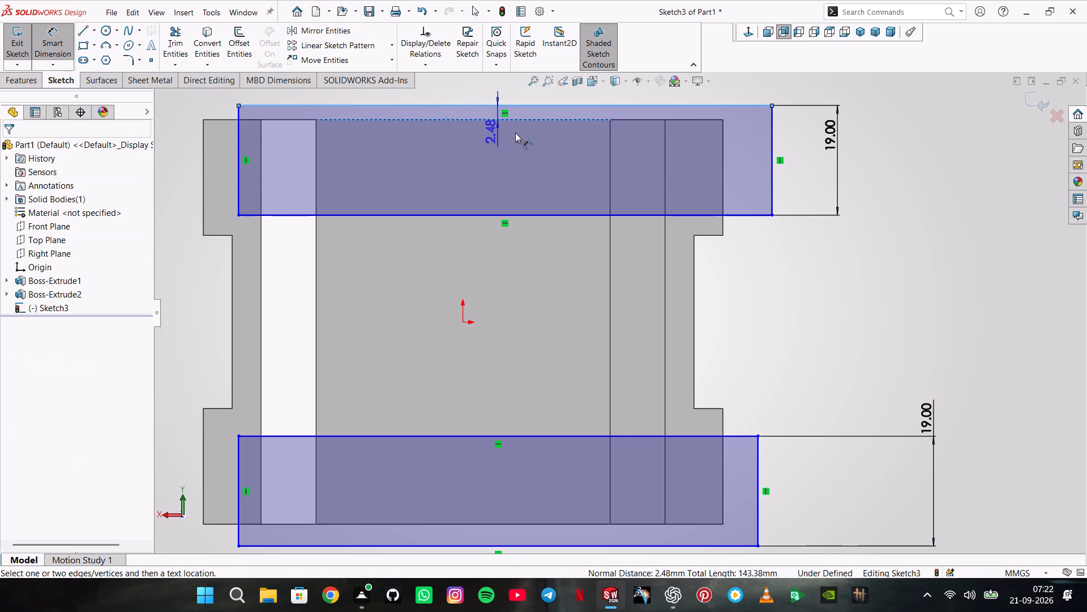
{"action": "left_click", "coordinate": [985, 115]}
{"action": "key", "text": "0"}
{"action": "key", "text": "Return"}
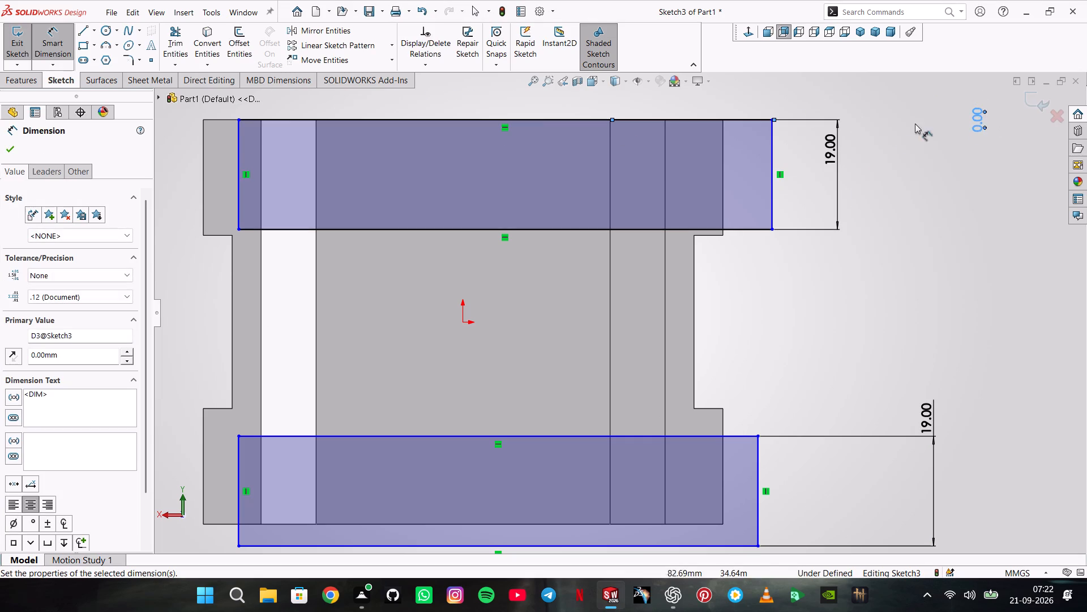
Dimension the distance between the lower rectangle's outer edge and the block's adjacent end edge to 0 mm.
{"action": "scroll", "coordinate": [780, 250], "scroll_direction": "up", "scroll_amount": 2}
{"action": "left_click", "coordinate": [555, 474]}
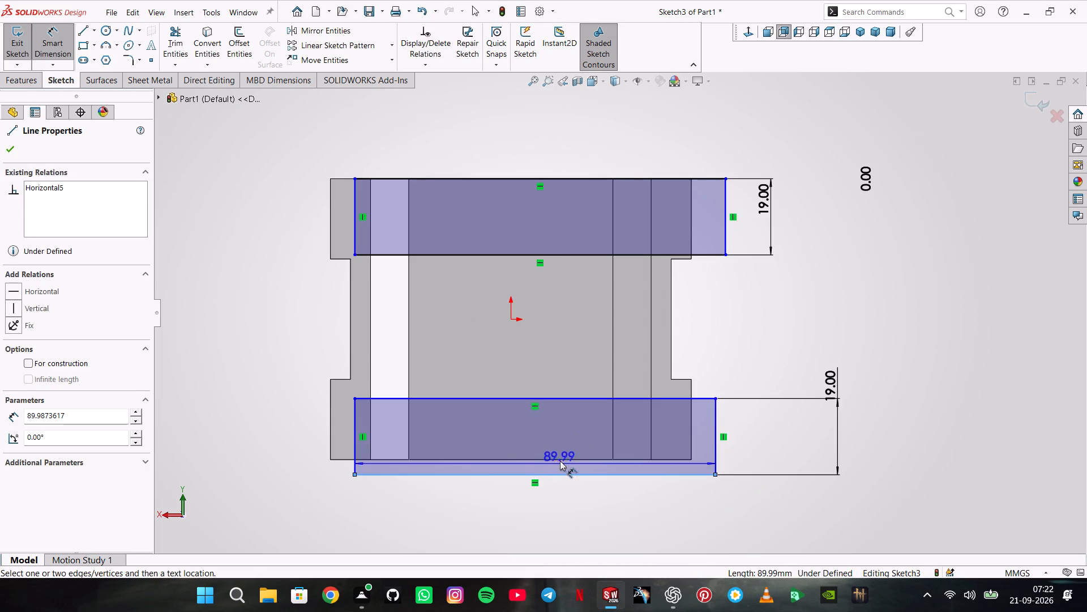
{"action": "left_click", "coordinate": [560, 459]}
{"action": "left_click", "coordinate": [758, 436]}
{"action": "key", "text": "0"}
{"action": "key", "text": "Return"}
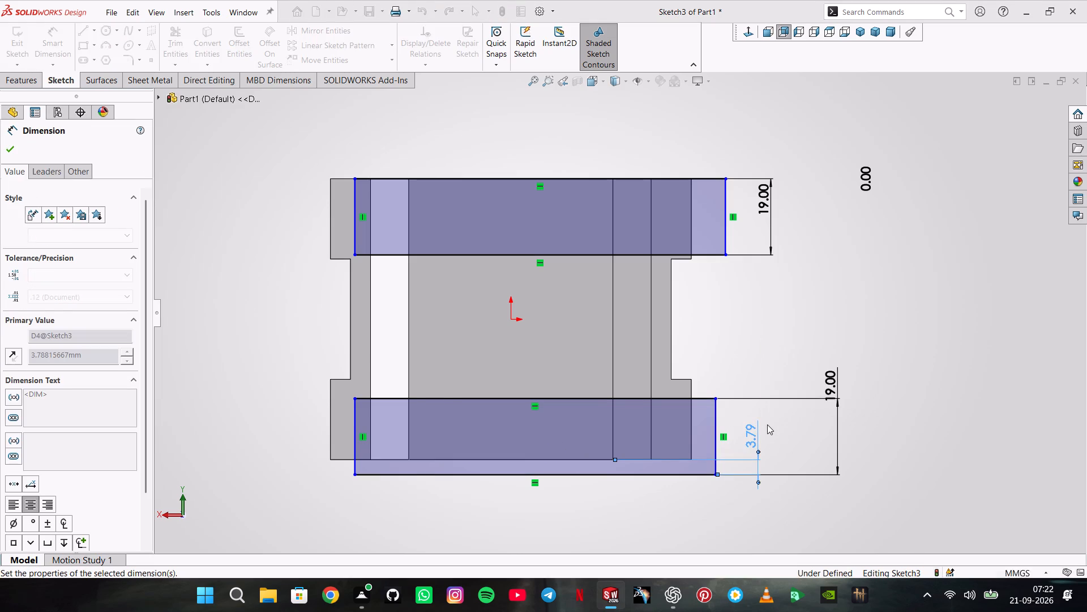
{"action": "scroll", "coordinate": [127, 113], "scroll_direction": "down", "scroll_amount": 2}
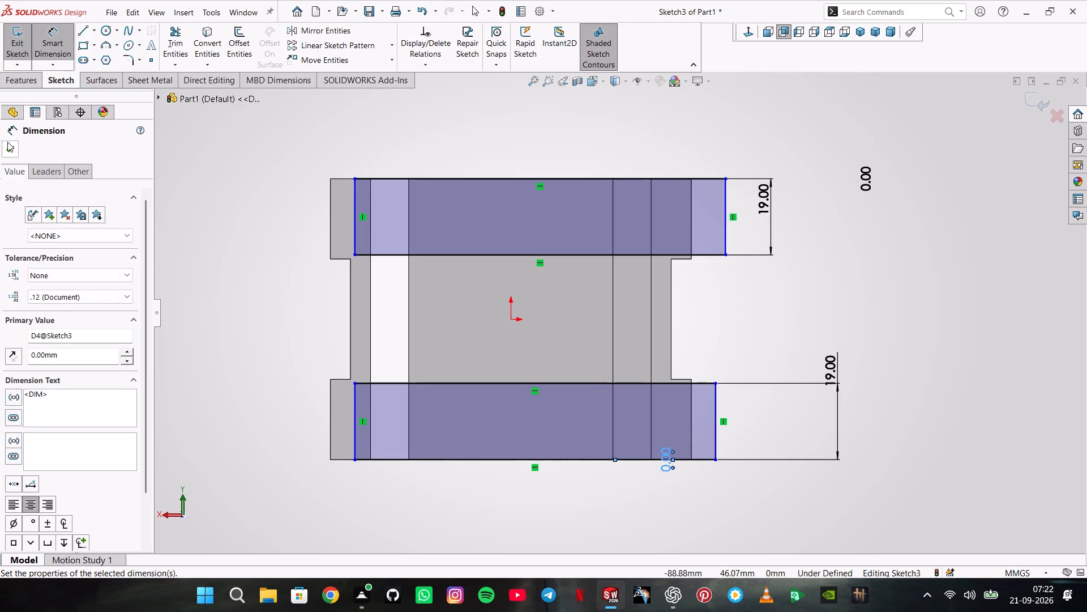
{"action": "left_click", "coordinate": [7, 143]}
Set the short side of both the lower and the upper sketch rectangles to 20 mm.
{"action": "left_click", "coordinate": [34, 80]}
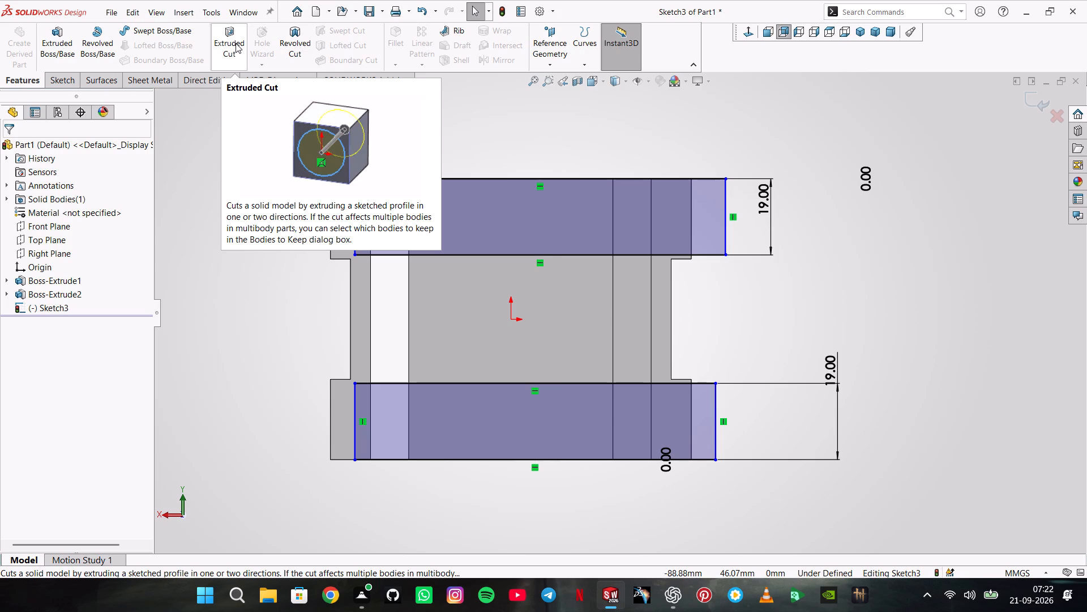
{"action": "left_click", "coordinate": [838, 369]}
{"action": "left_click", "coordinate": [838, 369]}
{"action": "type", "text": "20"}
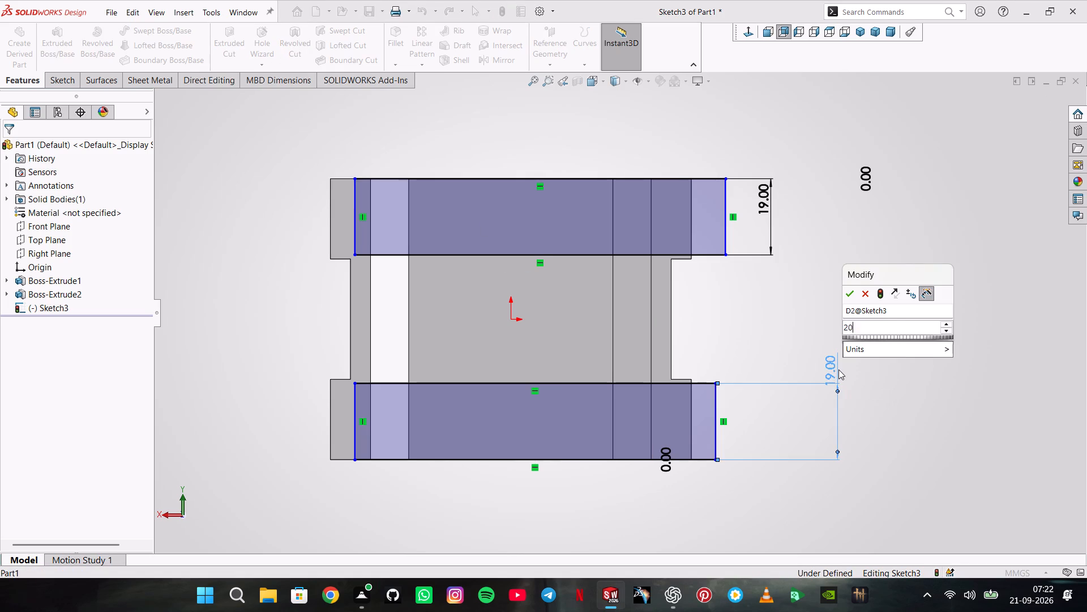
{"action": "key", "text": "Return"}
{"action": "double_click", "coordinate": [770, 228]}
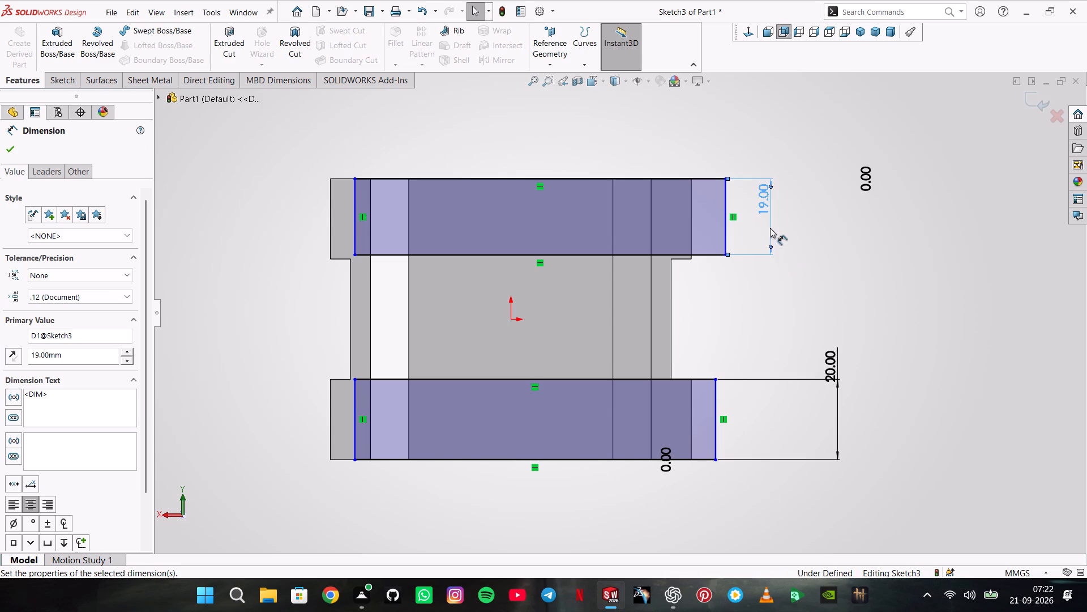
{"action": "left_click", "coordinate": [771, 227]}
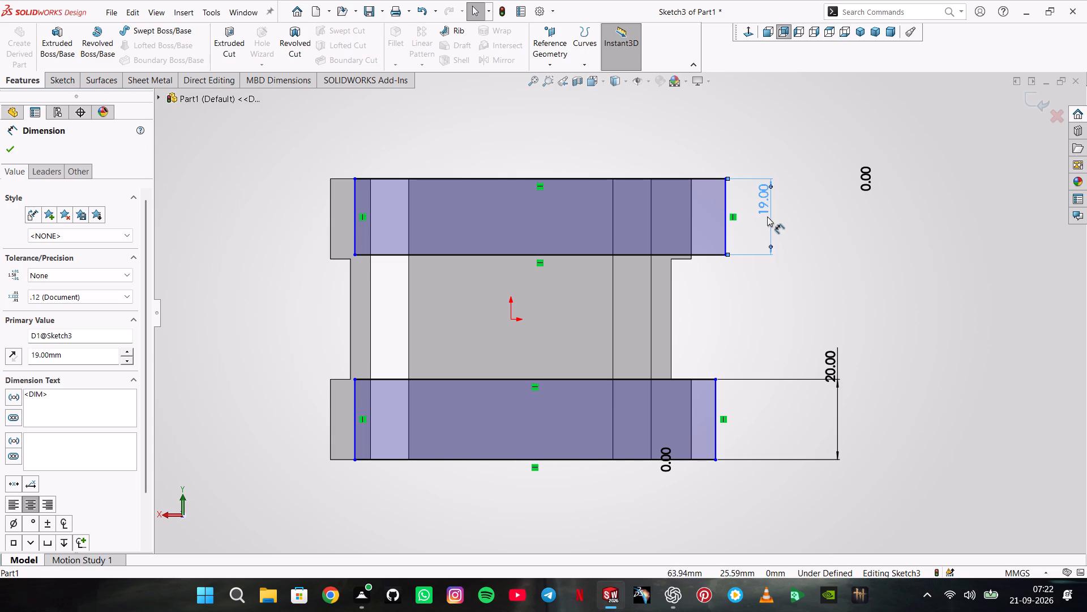
{"action": "double_click", "coordinate": [766, 214]}
{"action": "type", "text": "20"}
{"action": "key", "text": "Return"}
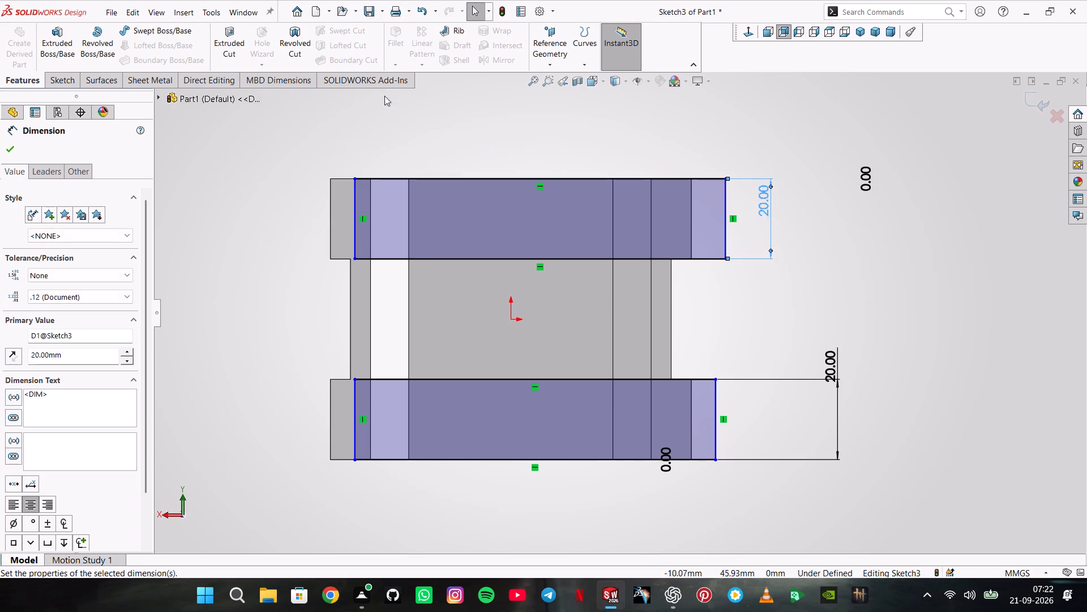
Cut-extrude the two rectangles 19 mm deep into the trapezoidal block to form a step at each end.
{"action": "left_click", "coordinate": [235, 47]}
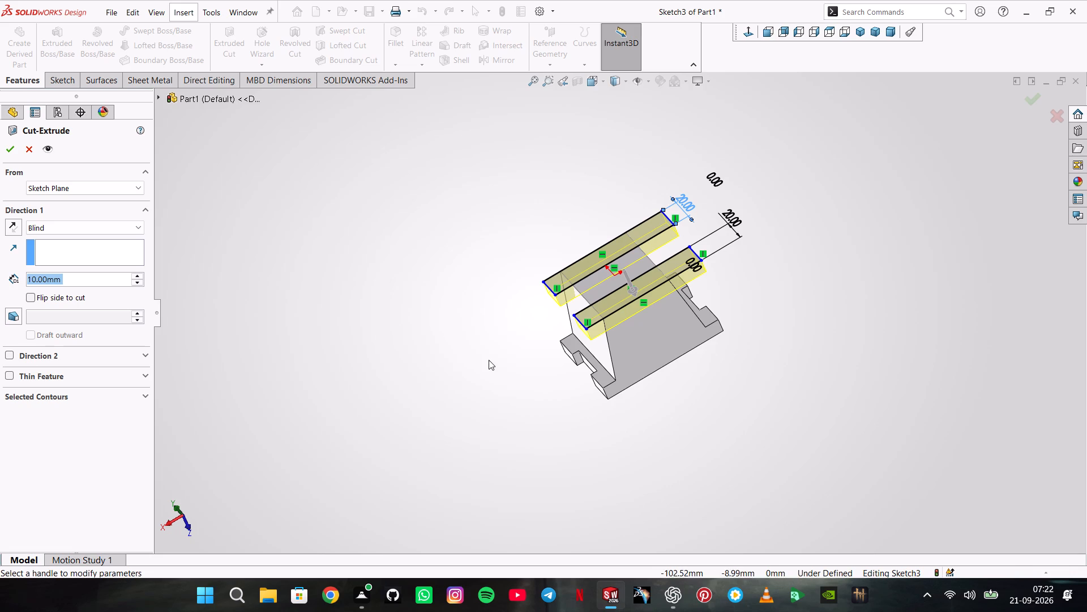
{"action": "key", "text": "1"}
{"action": "key", "text": "9"}
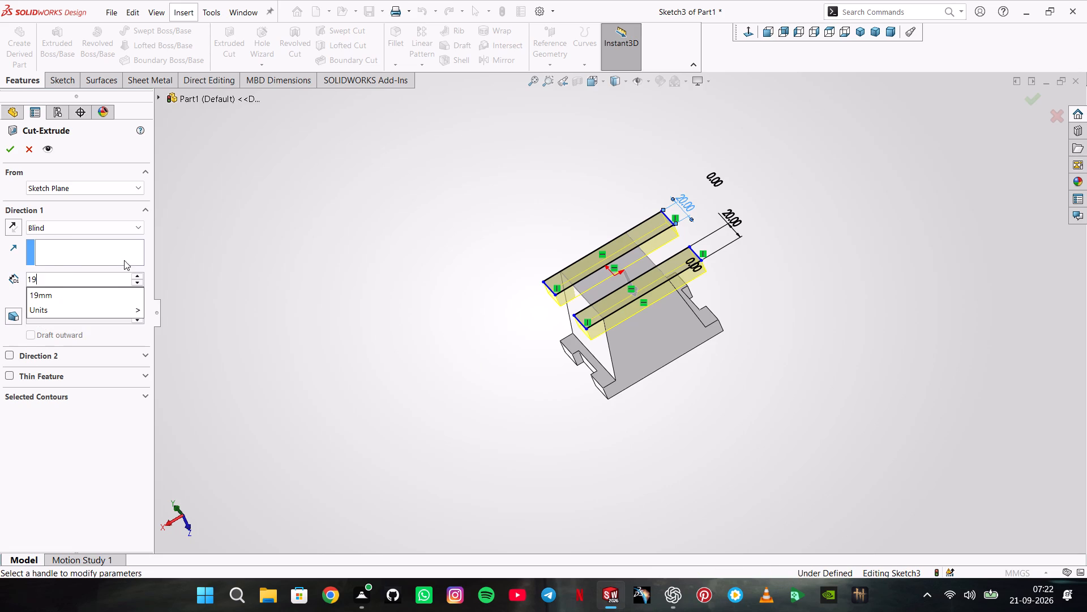
{"action": "key", "text": "Return"}
{"action": "key", "text": "Return"}
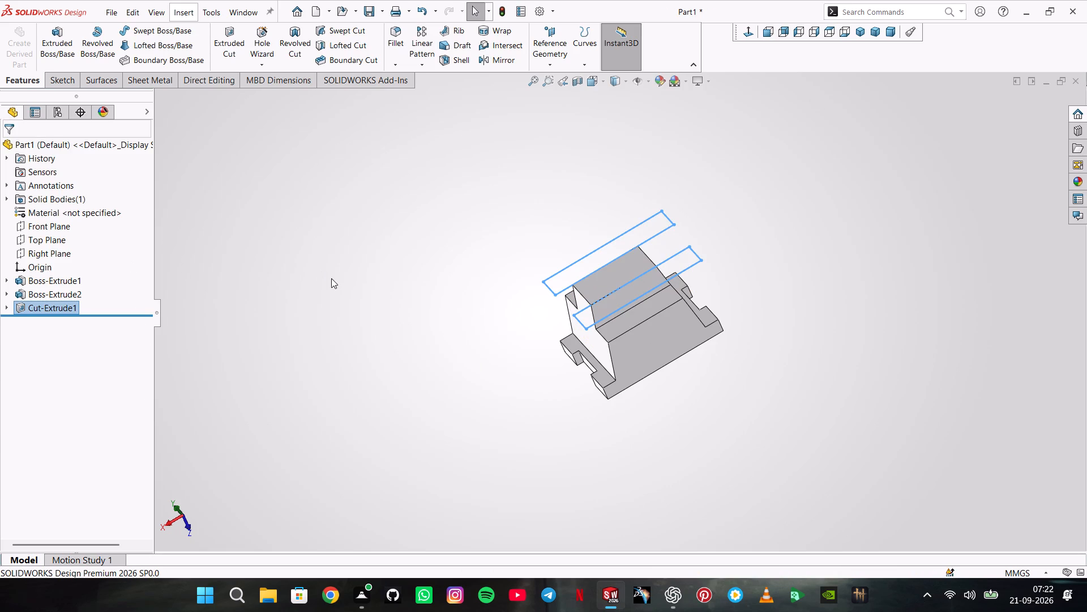
{"action": "left_click", "coordinate": [331, 278]}
Examine the stepped block and notched base plate from several angles, including the trimetric, dimetric and isometric views.
{"action": "middle_click_drag", "start_coordinate": [482, 346], "coordinate": [555, 277]}
{"action": "scroll", "coordinate": [675, 307], "scroll_direction": "down", "scroll_amount": 3}
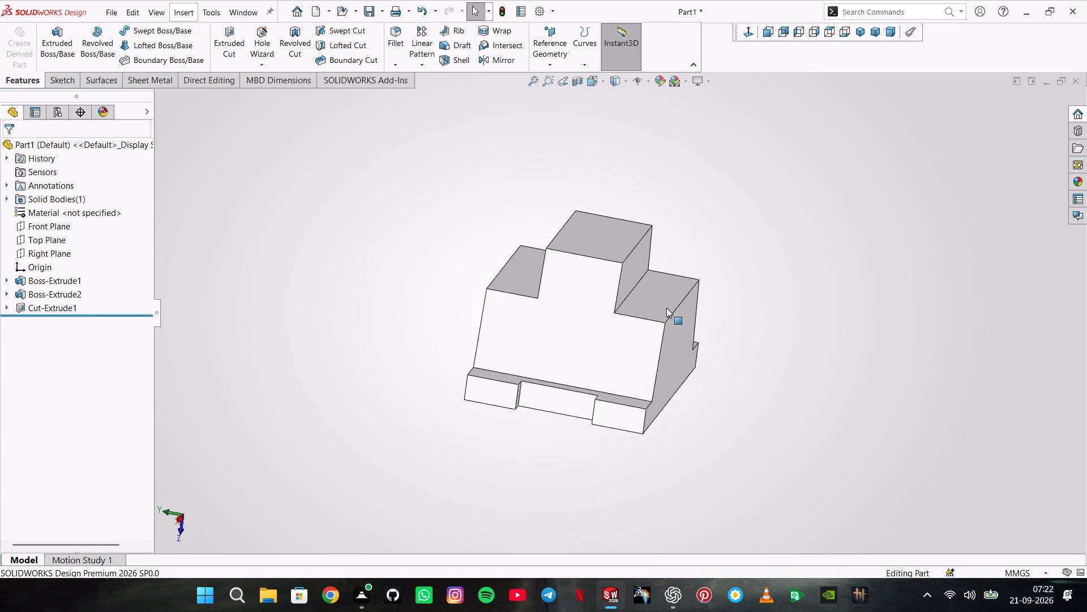
{"action": "scroll", "coordinate": [666, 308], "scroll_direction": "down", "scroll_amount": 2}
{"action": "scroll", "coordinate": [630, 308], "scroll_direction": "up", "scroll_amount": 1}
{"action": "middle_click_drag", "start_coordinate": [630, 308], "coordinate": [583, 314]}
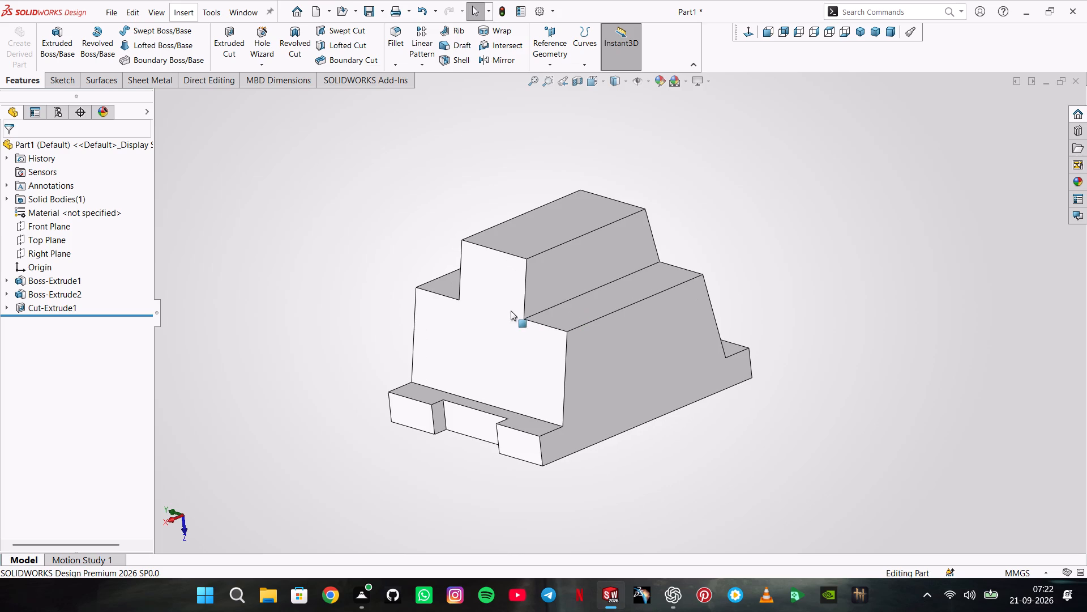
{"action": "scroll", "coordinate": [504, 310], "scroll_direction": "down", "scroll_amount": 1}
{"action": "left_click", "coordinate": [861, 39]}
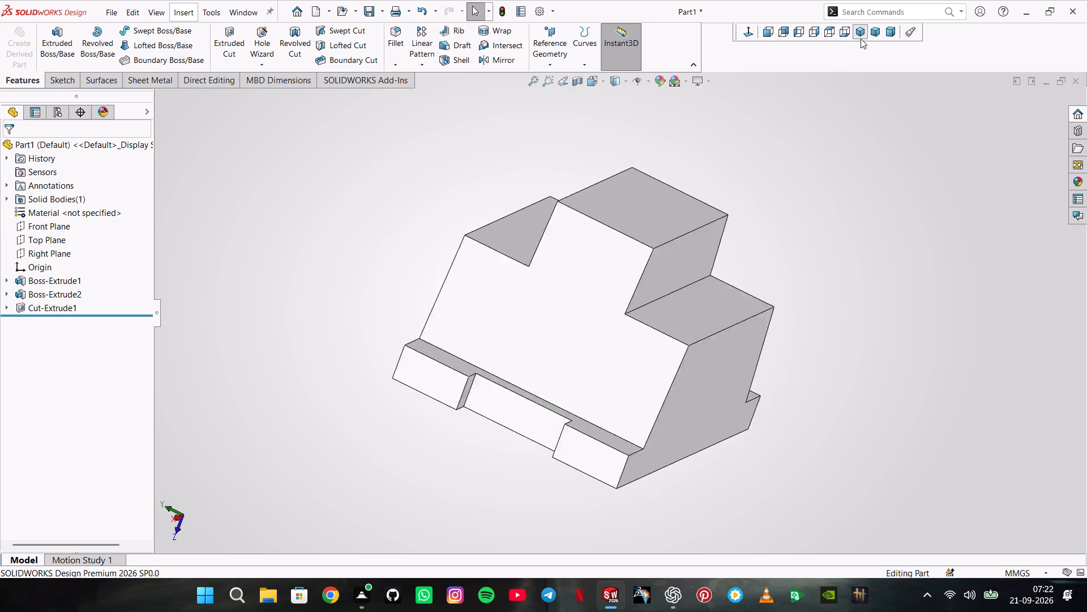
{"action": "left_click", "coordinate": [875, 29]}
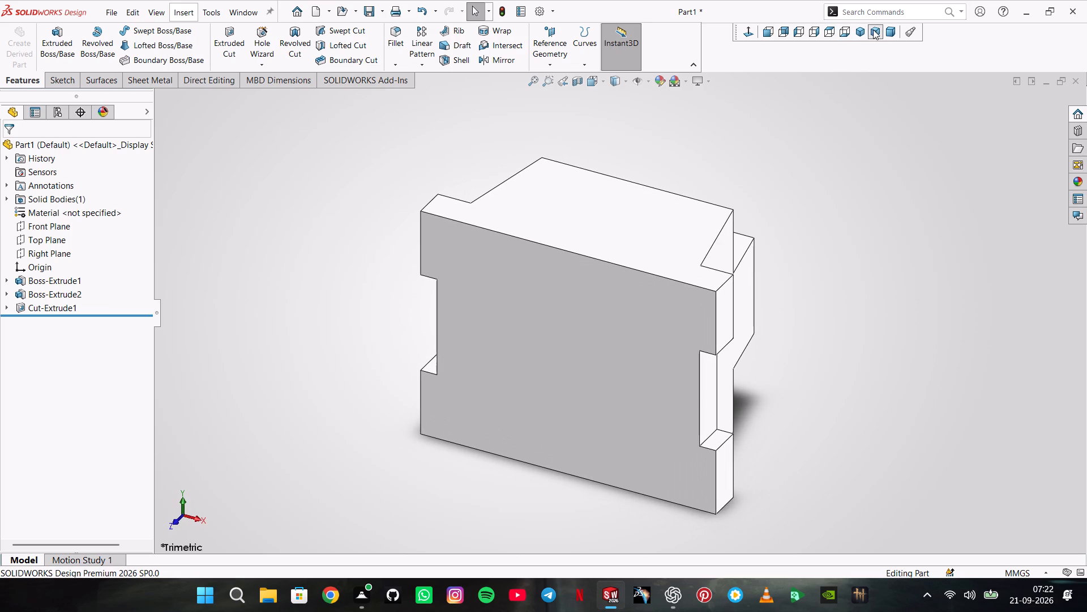
{"action": "left_click", "coordinate": [573, 116]}
{"action": "middle_click_drag", "start_coordinate": [731, 163], "coordinate": [557, 151]}
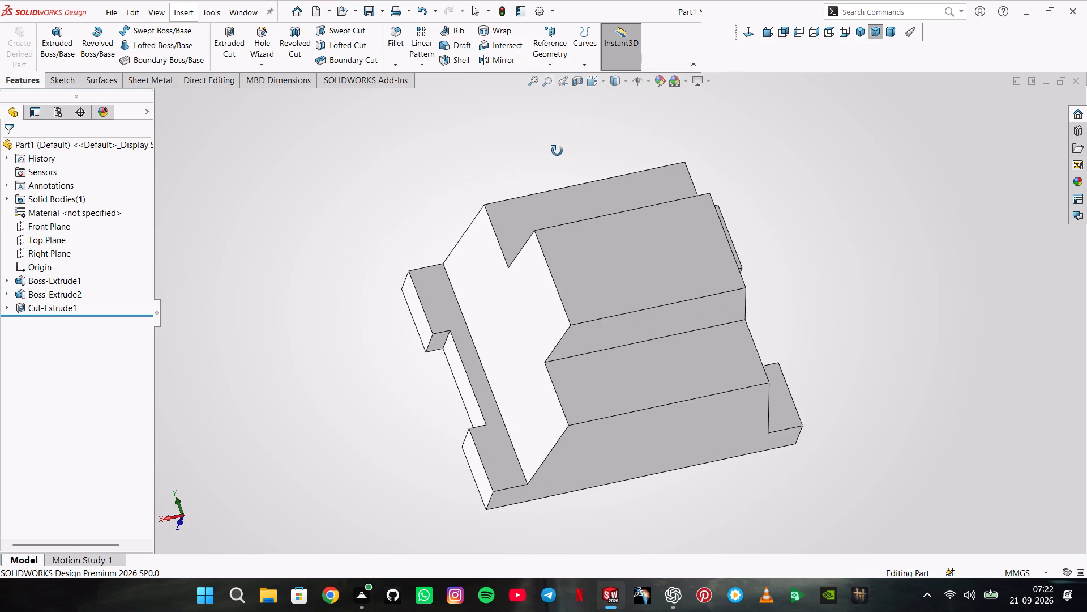
{"action": "middle_click_drag", "start_coordinate": [557, 151], "coordinate": [535, 129]}
{"action": "middle_click_drag", "start_coordinate": [815, 220], "coordinate": [824, 120]}
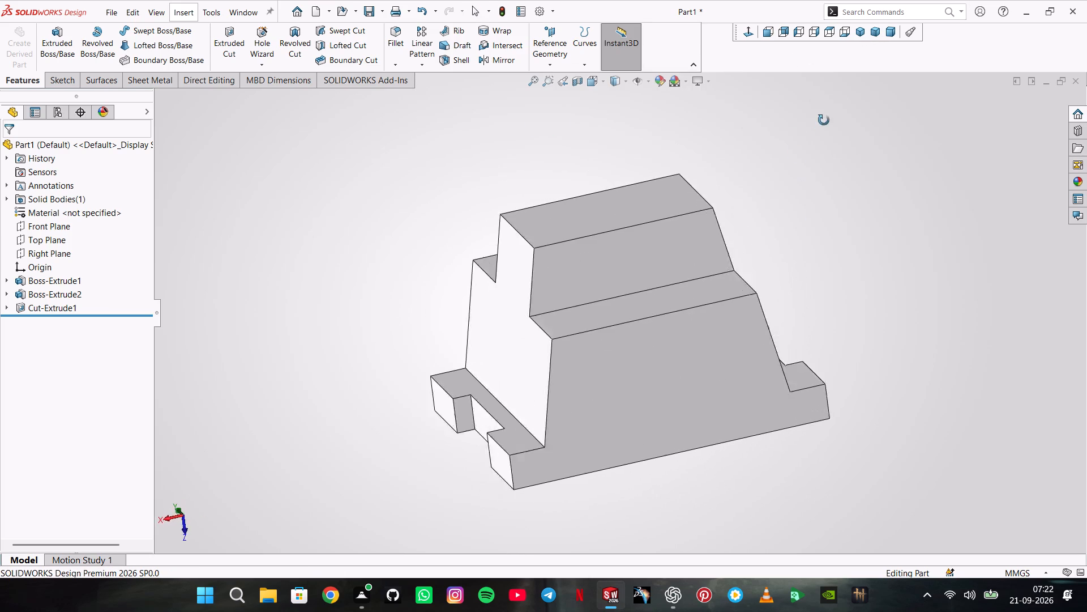
{"action": "middle_click_drag", "start_coordinate": [824, 120], "coordinate": [860, 109]}
{"action": "left_click", "coordinate": [873, 34]}
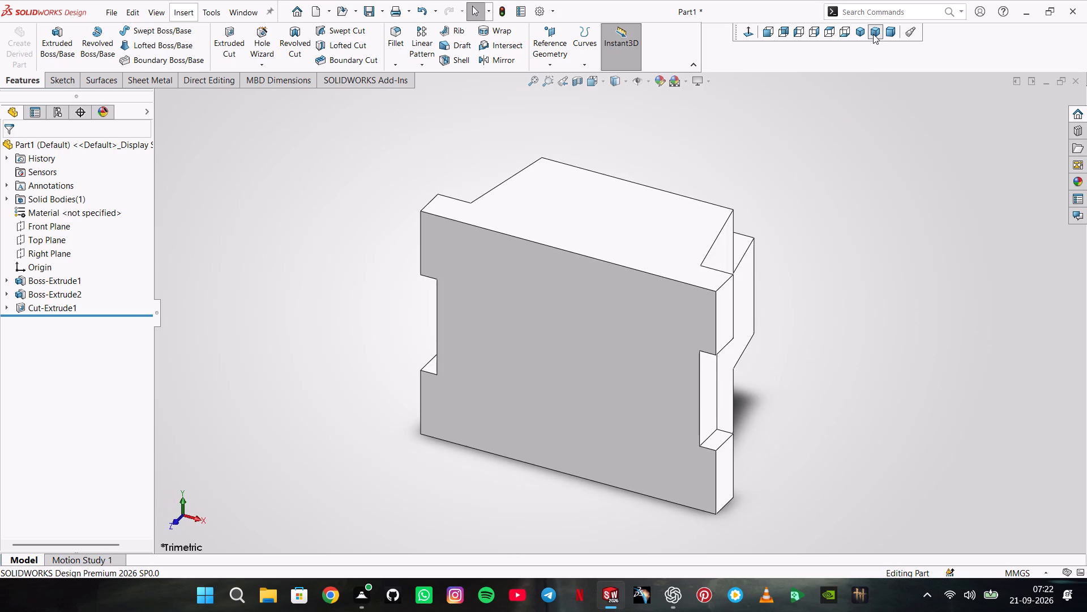
{"action": "left_click", "coordinate": [892, 28]}
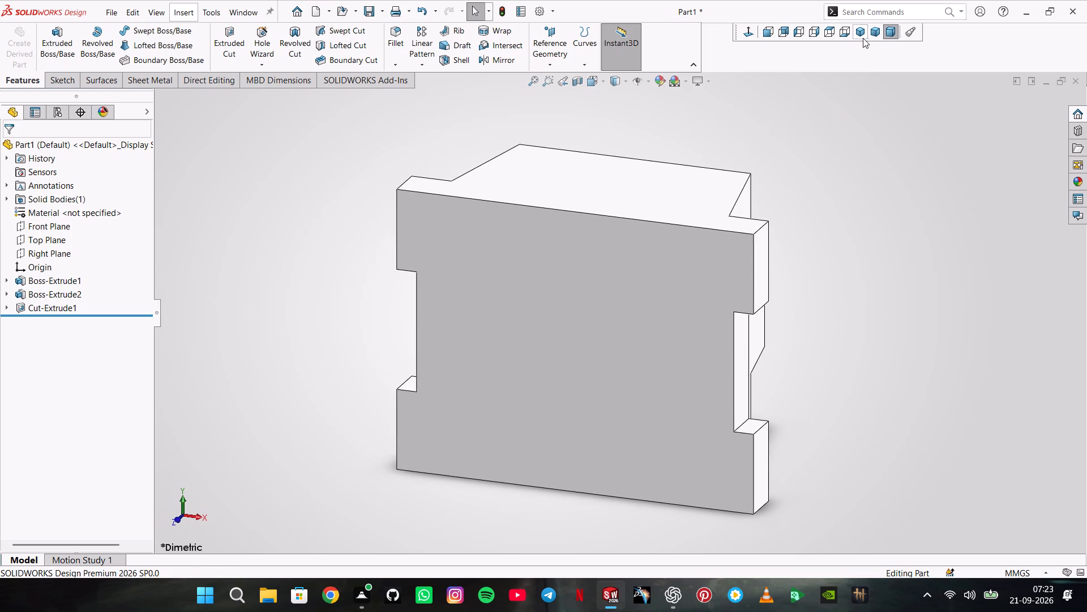
{"action": "left_click", "coordinate": [863, 38]}
{"action": "middle_click_drag", "start_coordinate": [837, 196], "coordinate": [640, 134]}
{"action": "scroll", "coordinate": [619, 161], "scroll_direction": "up", "scroll_amount": 1}
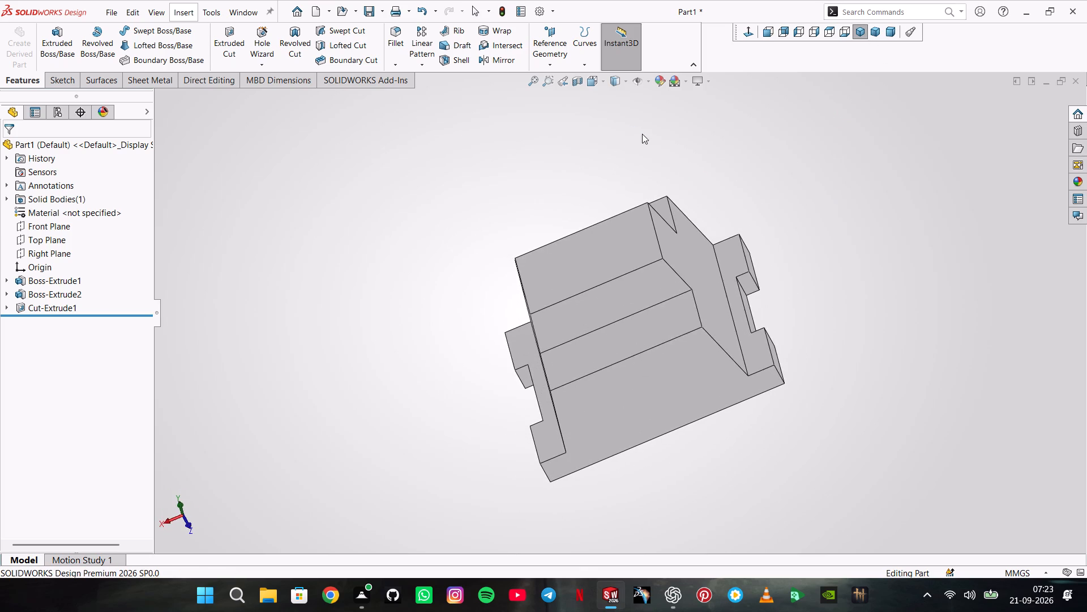
{"action": "middle_click_drag", "start_coordinate": [643, 410], "coordinate": [722, 305]}
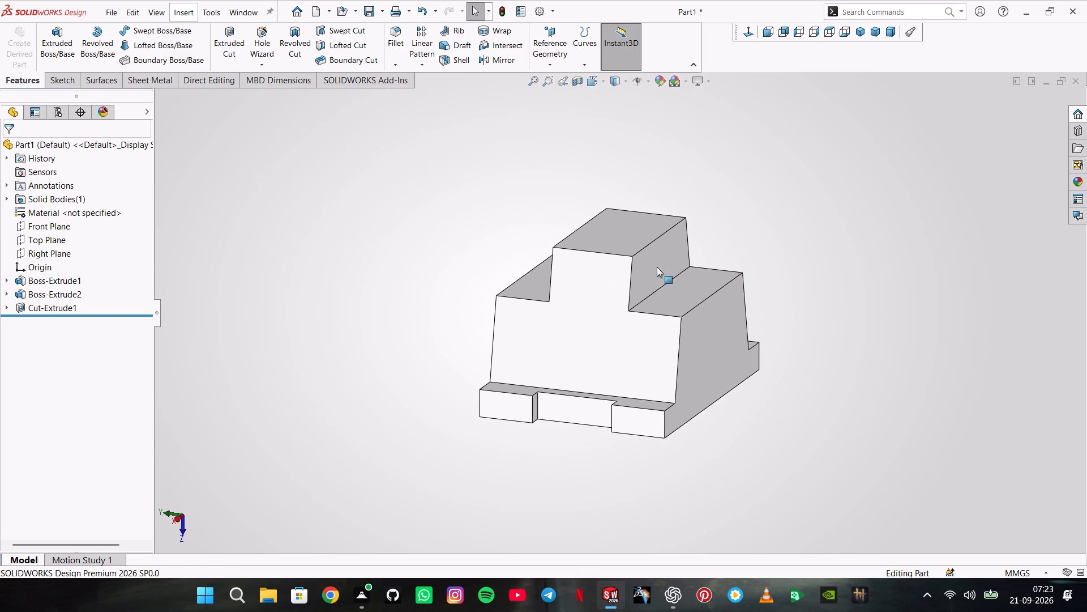
Start saving the part and create and open a folder named 3D SOLIDWORKS inside the major project disc brake folder.
{"action": "left_click", "coordinate": [110, 11]}
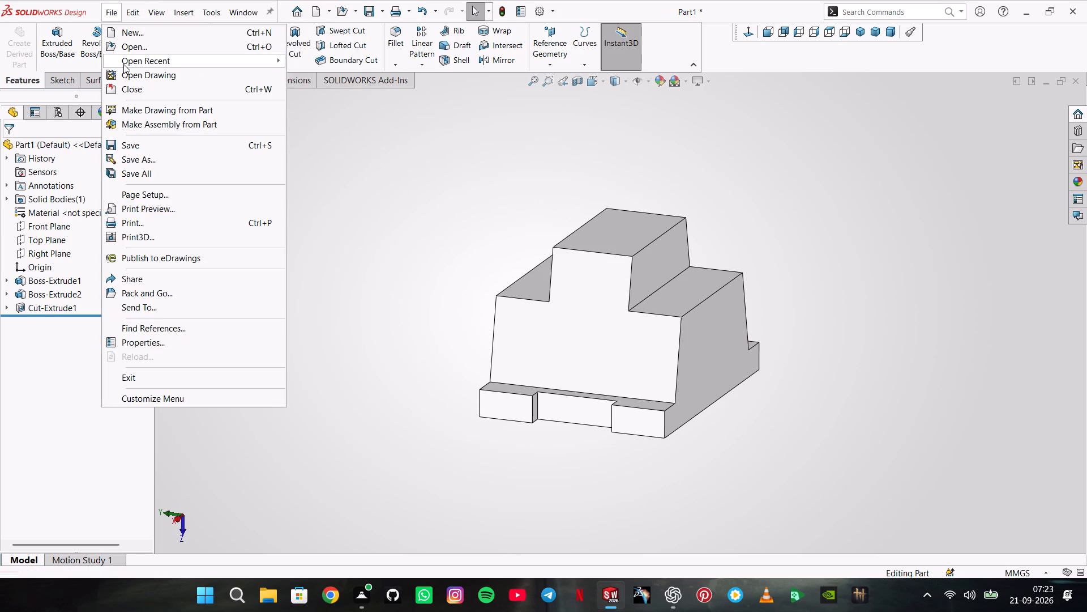
{"action": "left_click", "coordinate": [138, 140]}
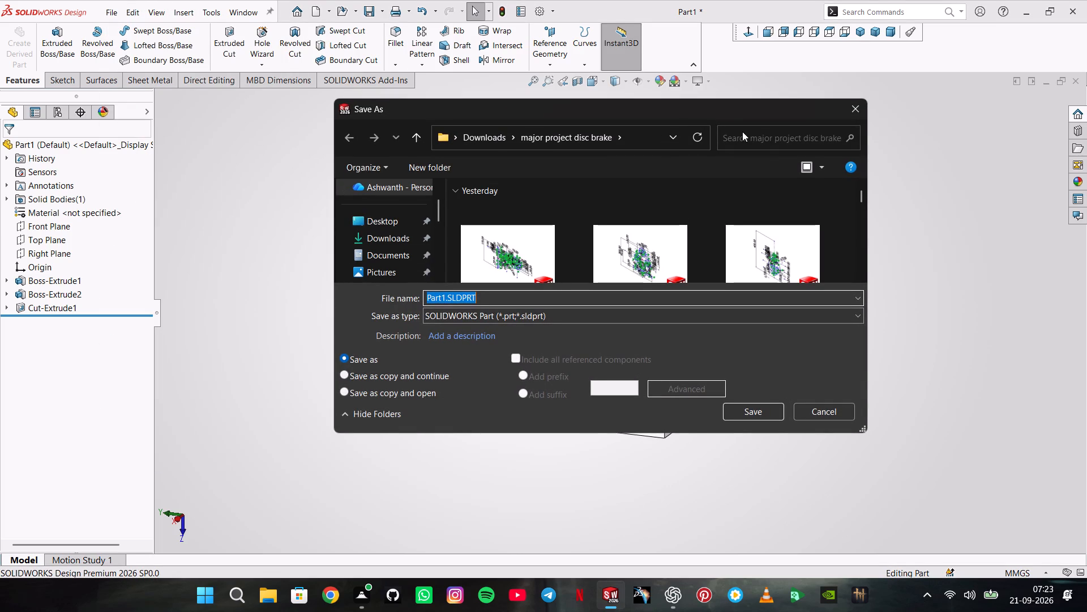
{"action": "key", "text": "ctrl+shift+n"}
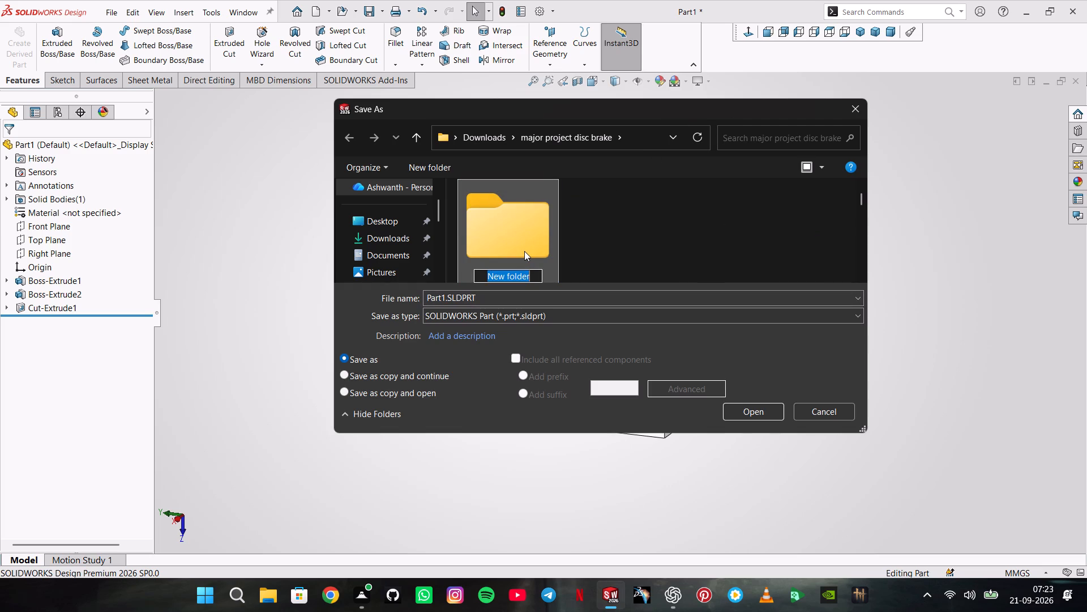
{"action": "key", "text": "3"}
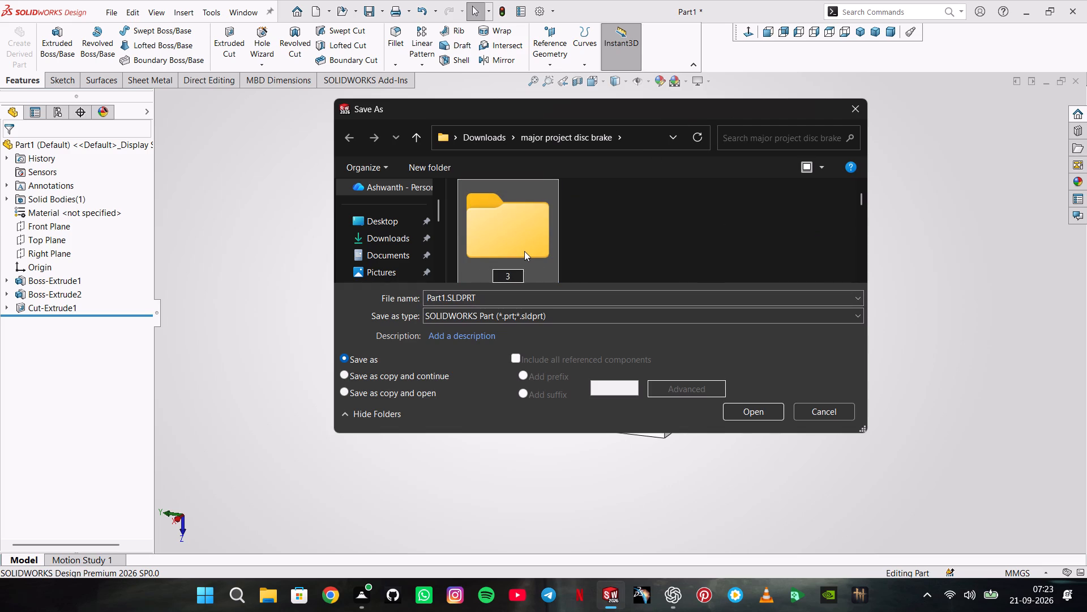
{"action": "key", "text": "shift+d"}
{"action": "key", "text": "space"}
{"action": "type", "text": "So"}
{"action": "key", "text": "BackSpace"}
{"action": "type", "text": "OO"}
{"action": "key", "text": "BackSpace"}
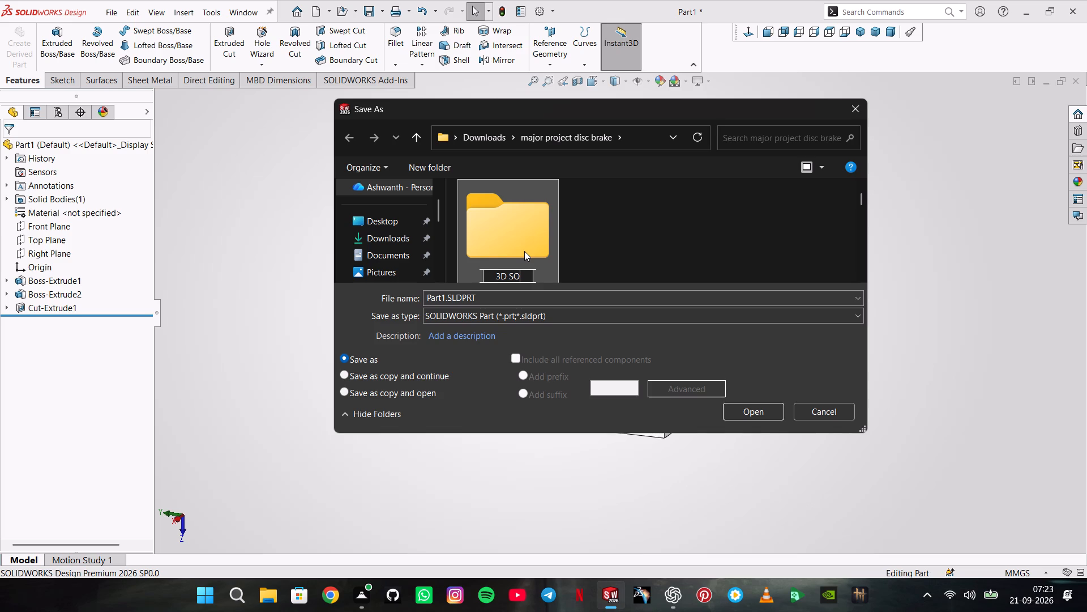
{"action": "type", "text": "LIDWORKS"}
{"action": "key", "text": "Return"}
{"action": "key", "text": "Return"}
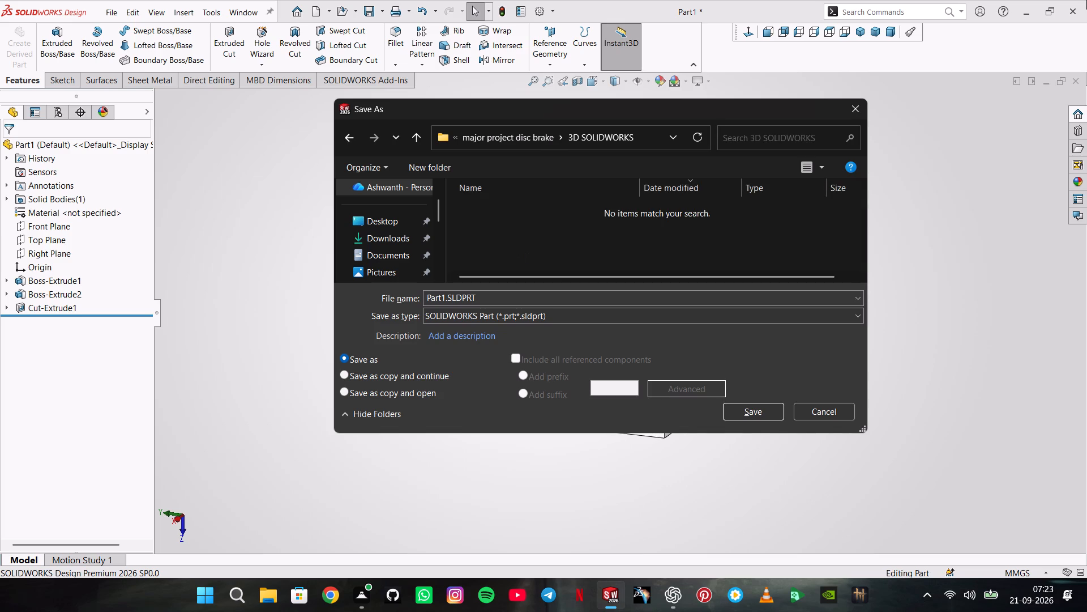
Save the part in the 3D SOLIDWORKS folder under the file name 3DE1.
{"action": "left_click", "coordinate": [87, 3]}
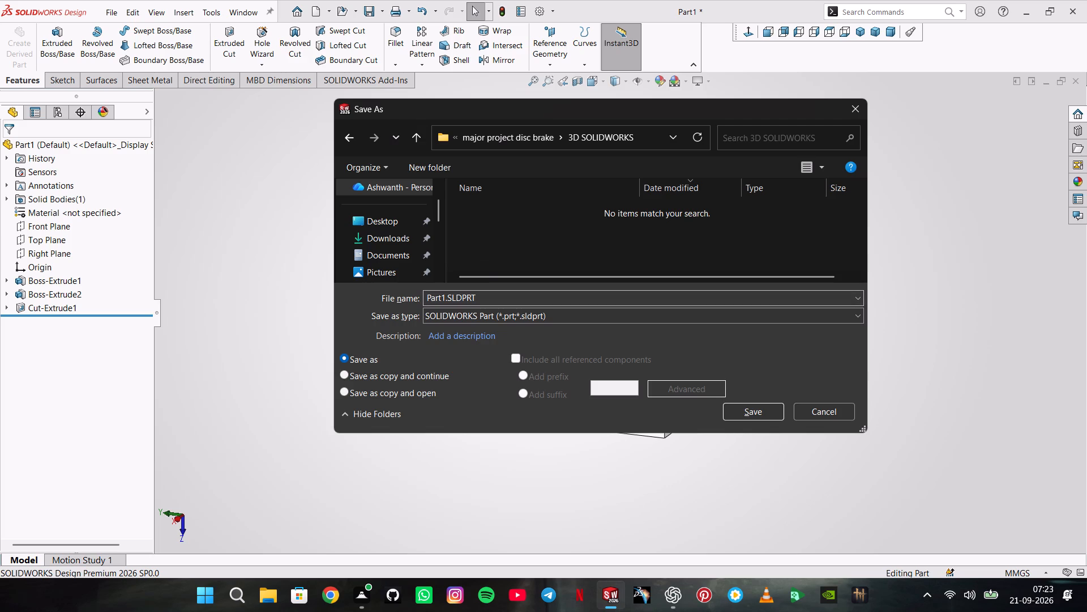
{"action": "left_click", "coordinate": [444, 294]}
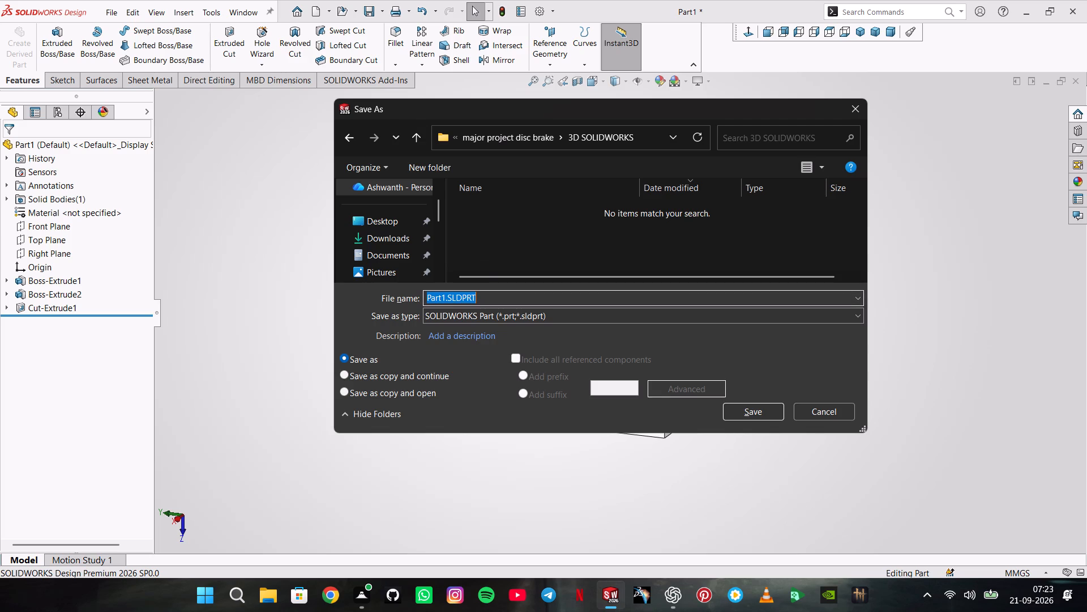
{"action": "left_click", "coordinate": [443, 297]}
{"action": "key", "text": "BackSpace"}
{"action": "key", "text": "BackSpace"}
{"action": "key", "text": "BackSpace"}
{"action": "key", "text": "BackSpace"}
{"action": "key", "text": "BackSpace"}
{"action": "key", "text": "BackSpace"}
{"action": "key", "text": "BackSpace"}
{"action": "key", "text": "BackSpace"}
{"action": "key", "text": "BackSpace"}
{"action": "key", "text": "BackSpace"}
{"action": "key", "text": "3"}
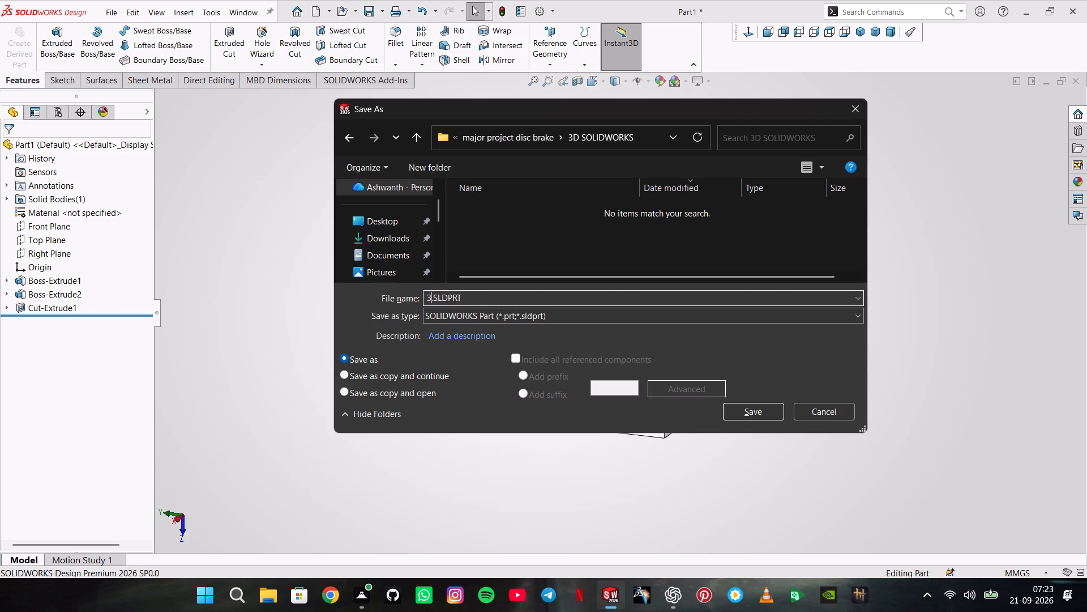
{"action": "key", "text": "shift+d"}
{"action": "key", "text": "shift+e"}
{"action": "key", "text": "1"}
{"action": "key", "text": "Return"}
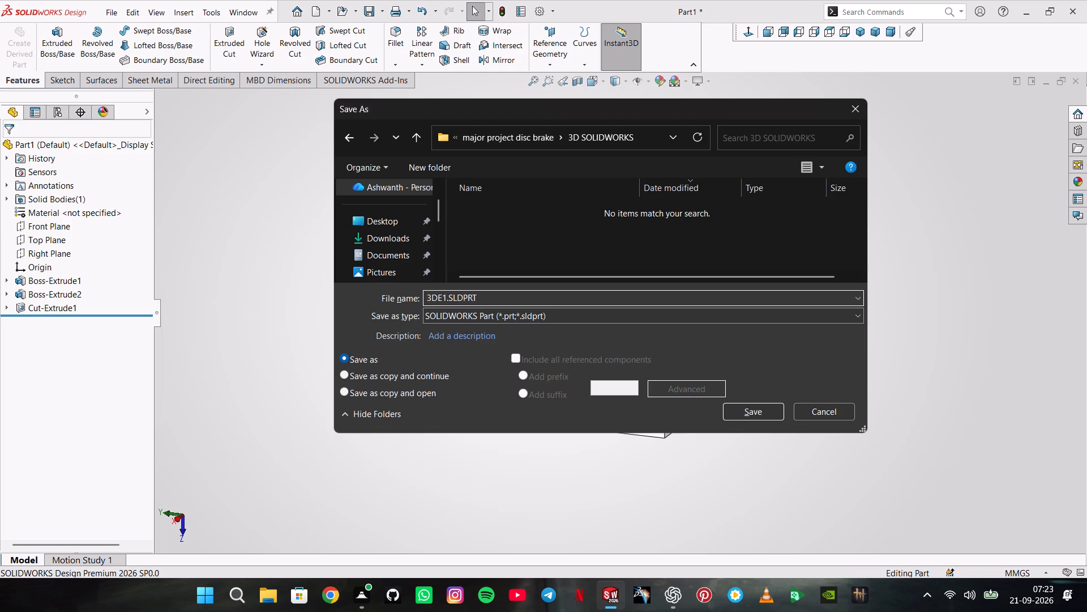